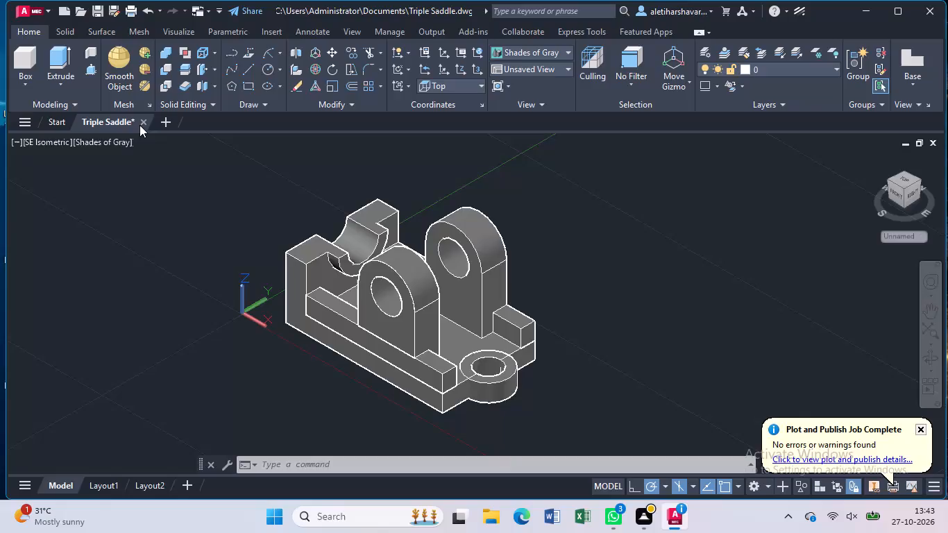
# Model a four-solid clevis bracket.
# Close the Triple Saddle drawing without saving its changes.
pyautogui.click(142, 121)
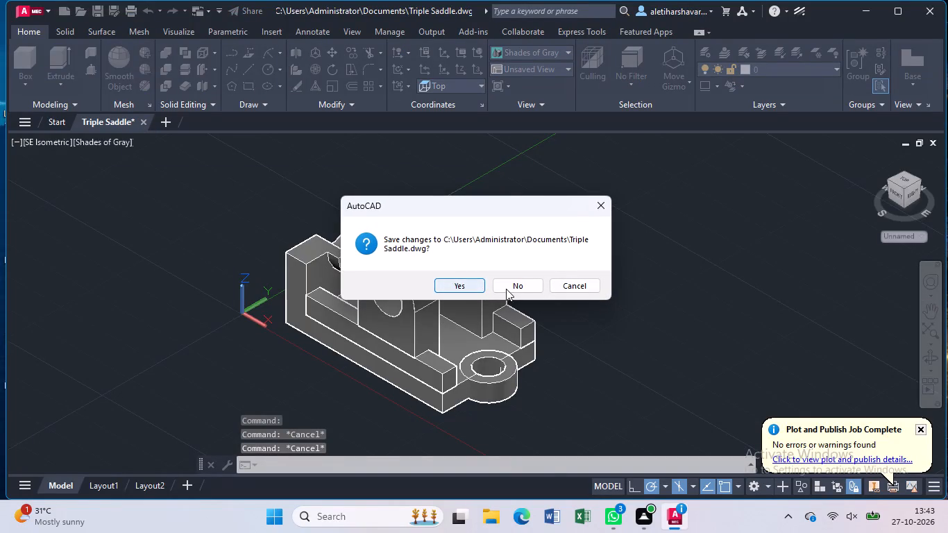
pyautogui.click(509, 287)
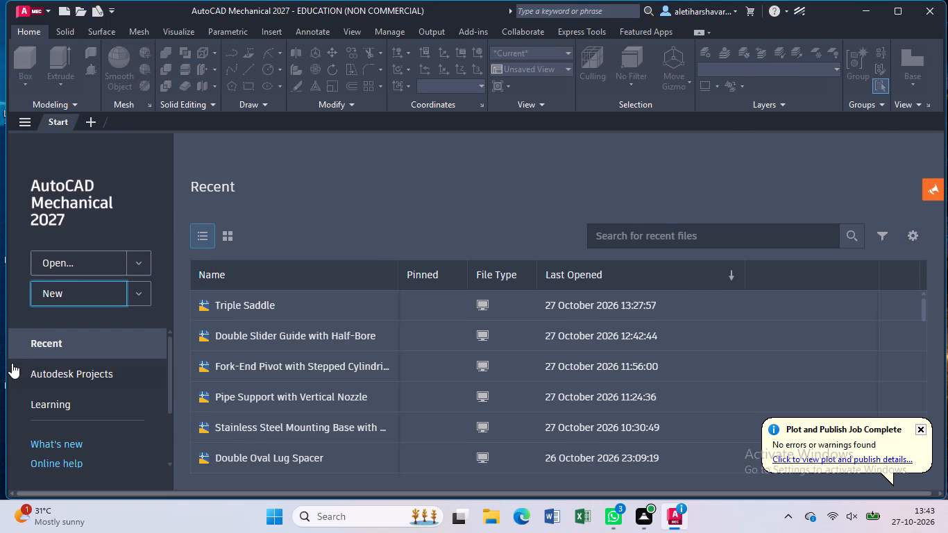
# Create a new blank drawing.
pyautogui.click(78, 298)
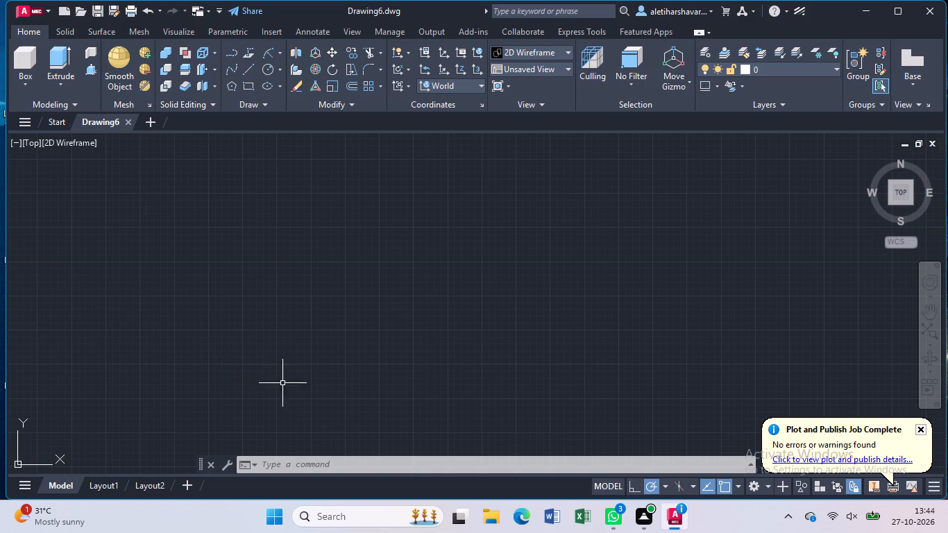
# Configure the drawing units to a decimal length precision of two places (0.00).
pyautogui.write('lo')
pyautogui.click(341, 365)
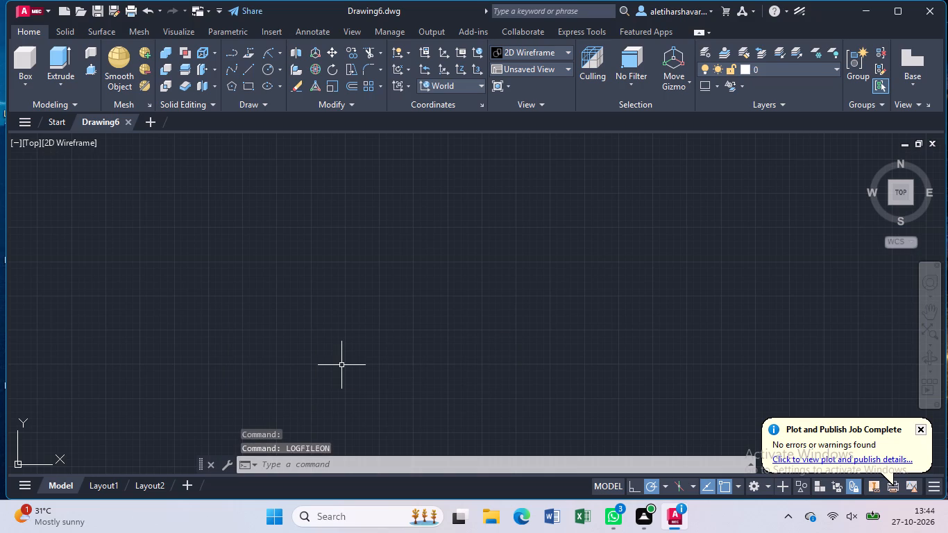
pyautogui.write('un')
pyautogui.press('Return')
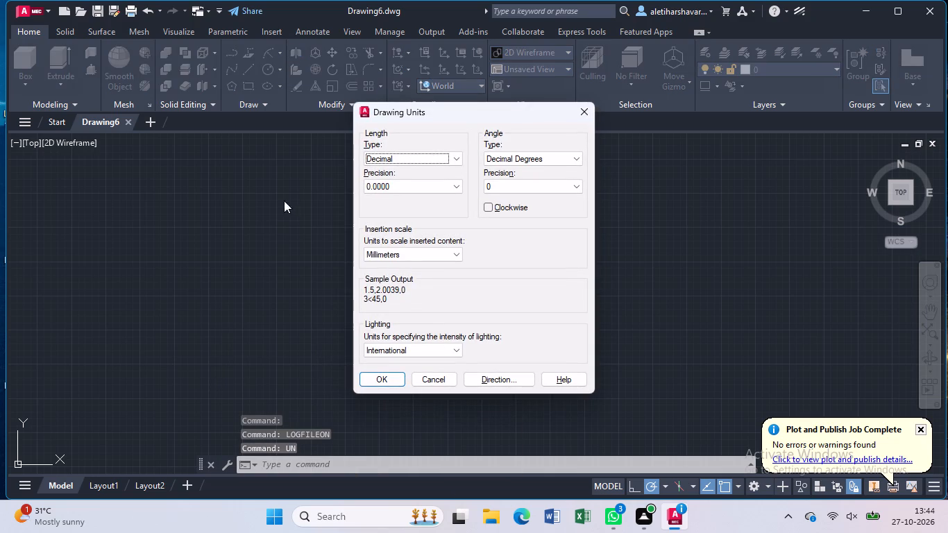
pyautogui.click(457, 183)
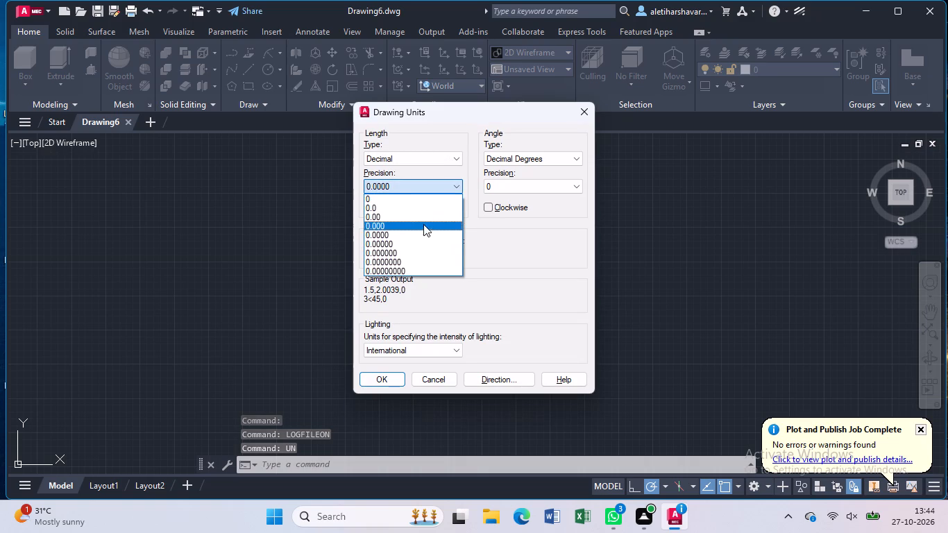
pyautogui.click(420, 217)
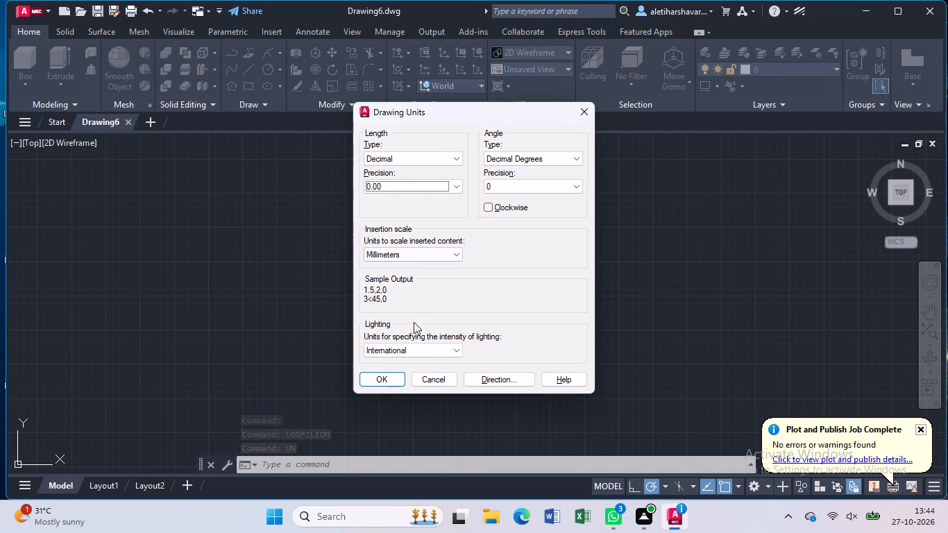
pyautogui.click(382, 375)
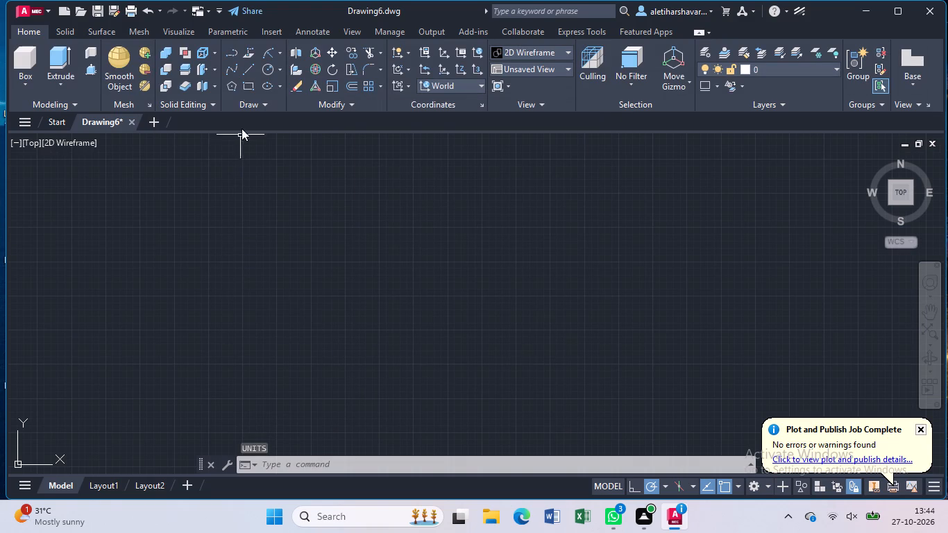
# Switch the drawing to the Front view so the profile is drawn on the front plane.
pyautogui.click(244, 67)
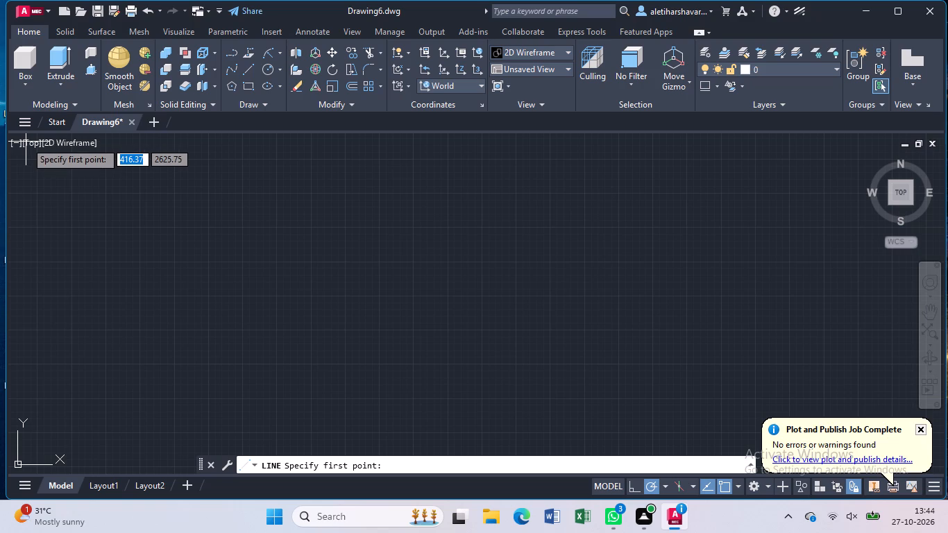
pyautogui.press('Escape')
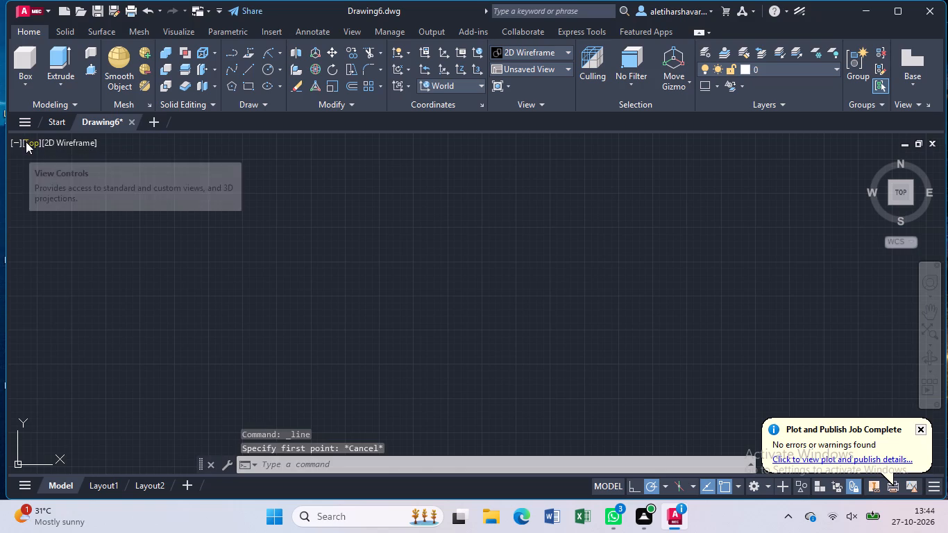
pyautogui.click(26, 142)
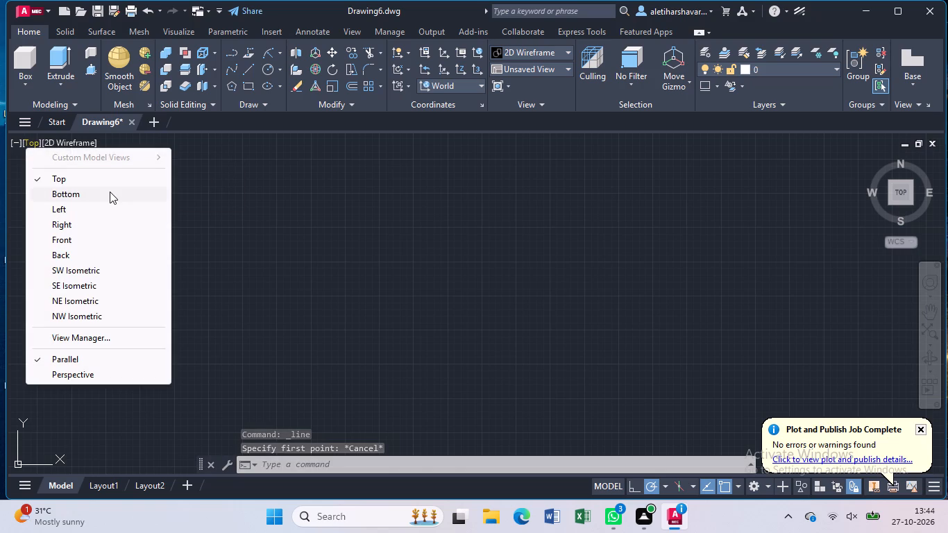
pyautogui.click(106, 234)
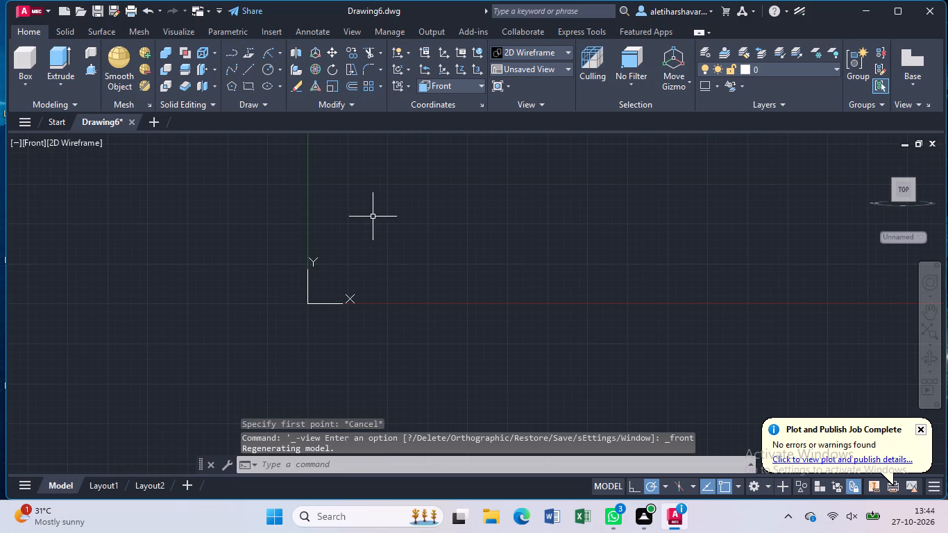
# Draw an L-shaped profile with lines 150 right, 45 up, 10 left, 35 down, 140 left, and an end line running down past the base.
pyautogui.moveTo(373, 217); pyautogui.dragTo(219, 270, button='middle')
pyautogui.moveTo(219, 270); pyautogui.dragTo(86, 386, button='middle')
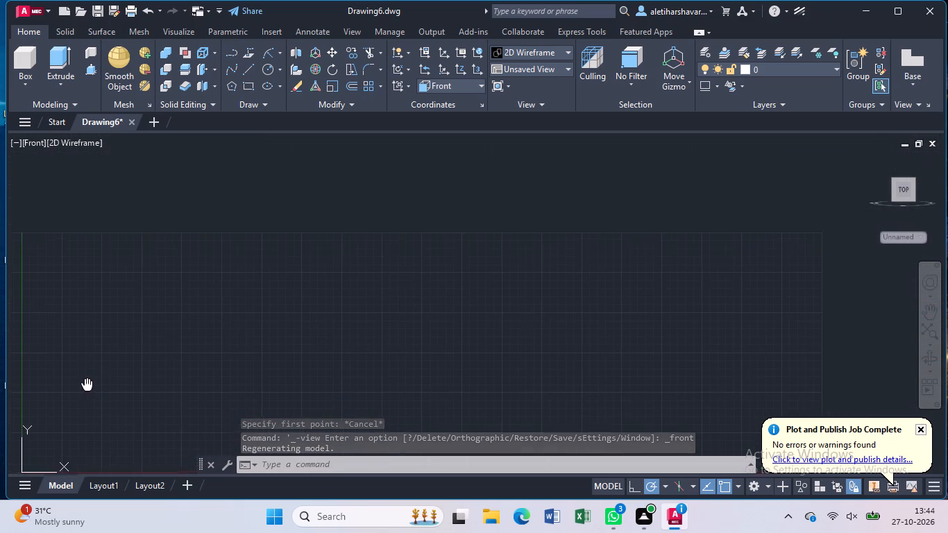
pyautogui.moveTo(86, 386); pyautogui.dragTo(85, 387, button='middle')
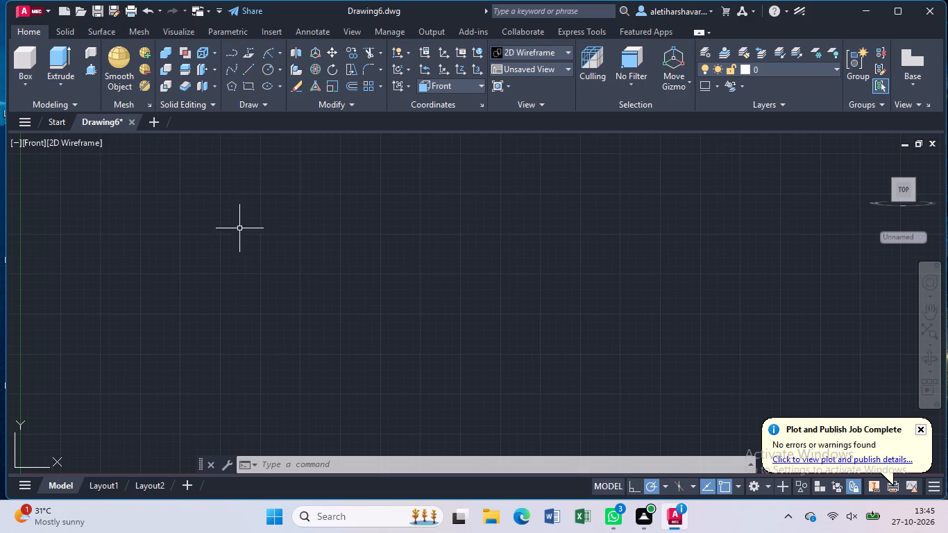
pyautogui.click(244, 71)
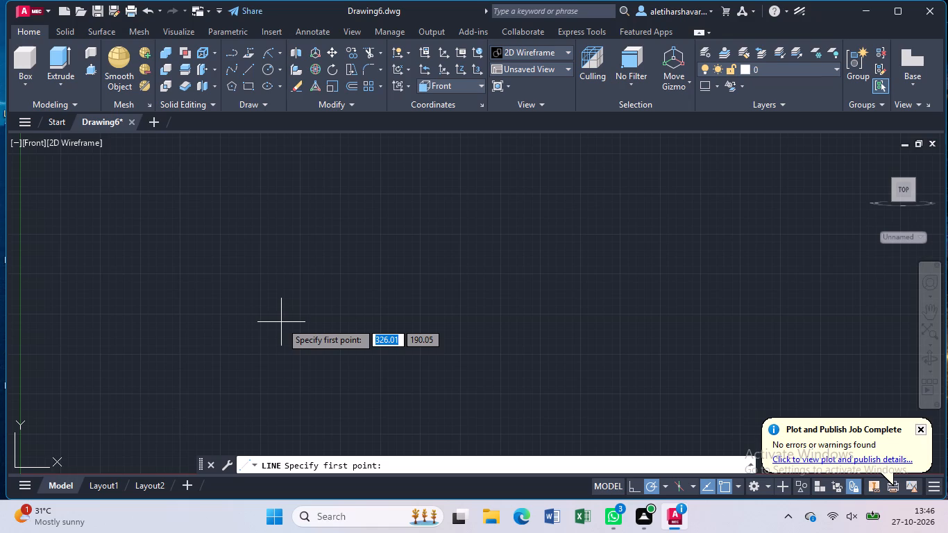
pyautogui.click(281, 322)
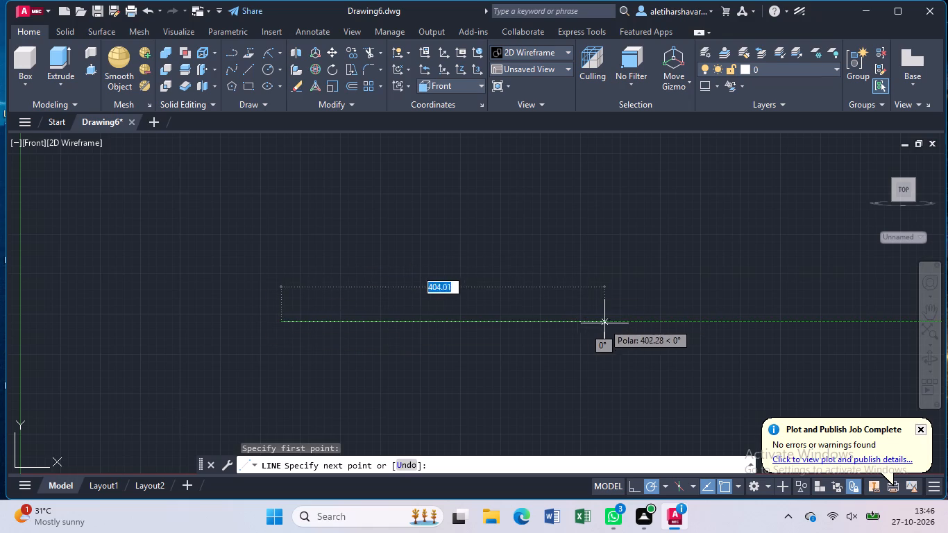
pyautogui.write('150')
pyautogui.press('Return')
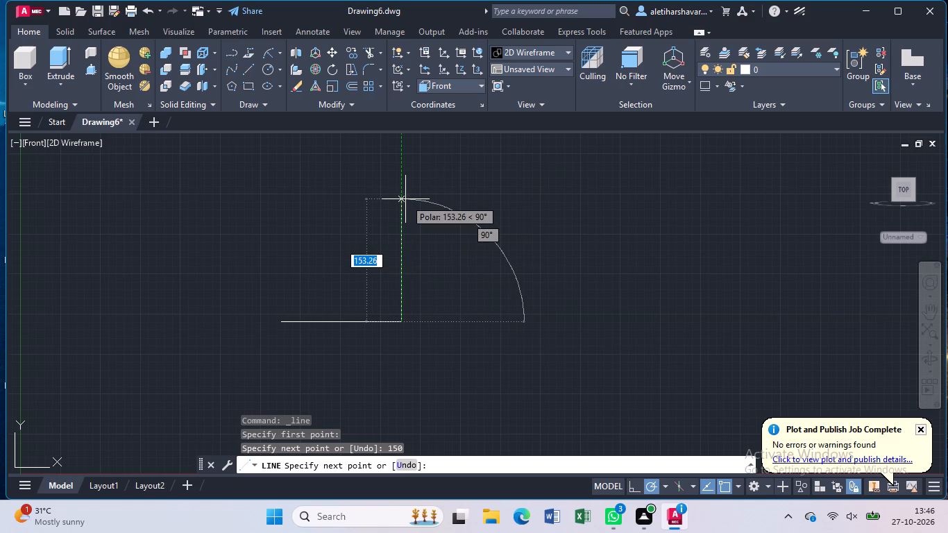
pyautogui.press('4')
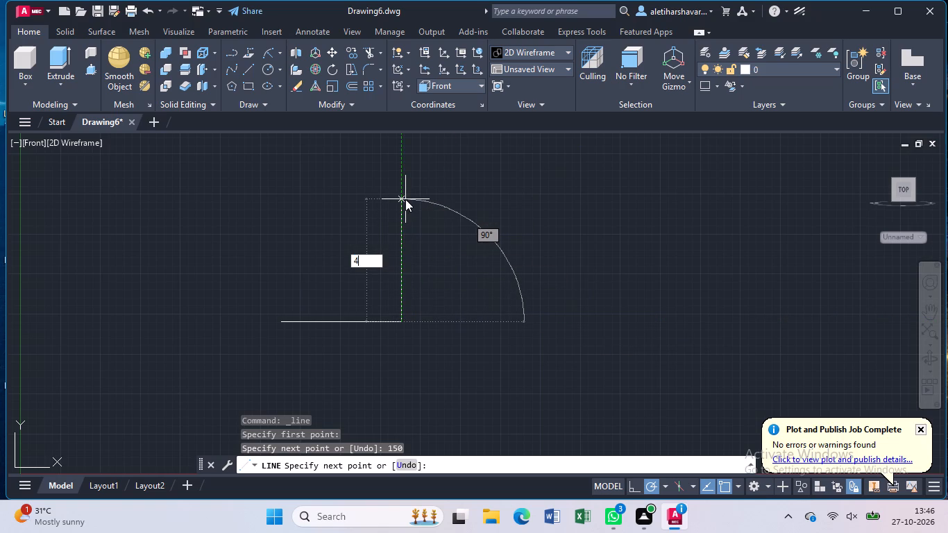
pyautogui.press('5')
pyautogui.press('Return')
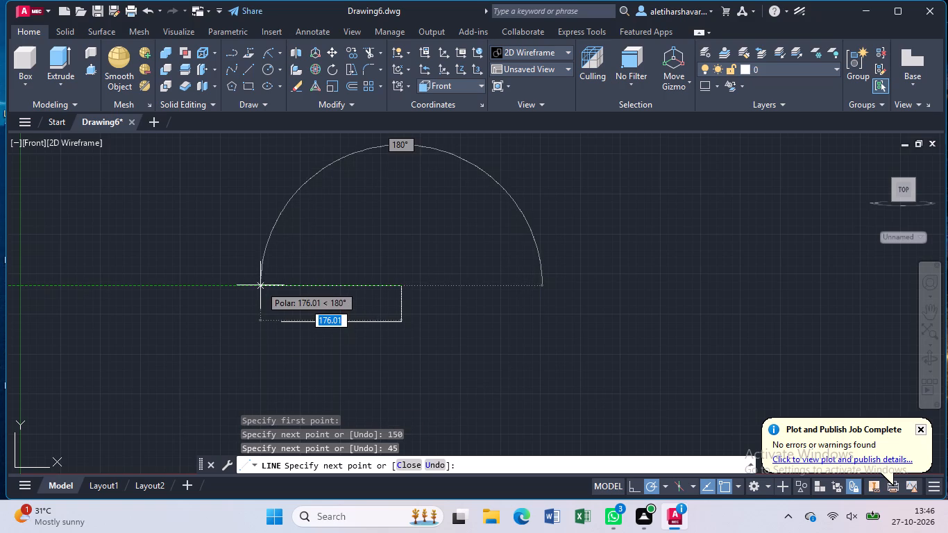
pyautogui.press('1')
pyautogui.press('0')
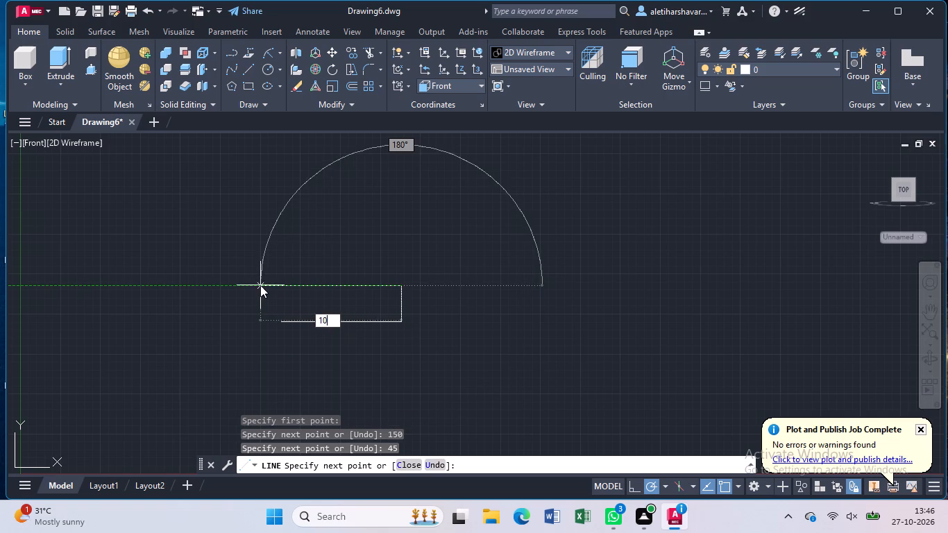
pyautogui.press('Return')
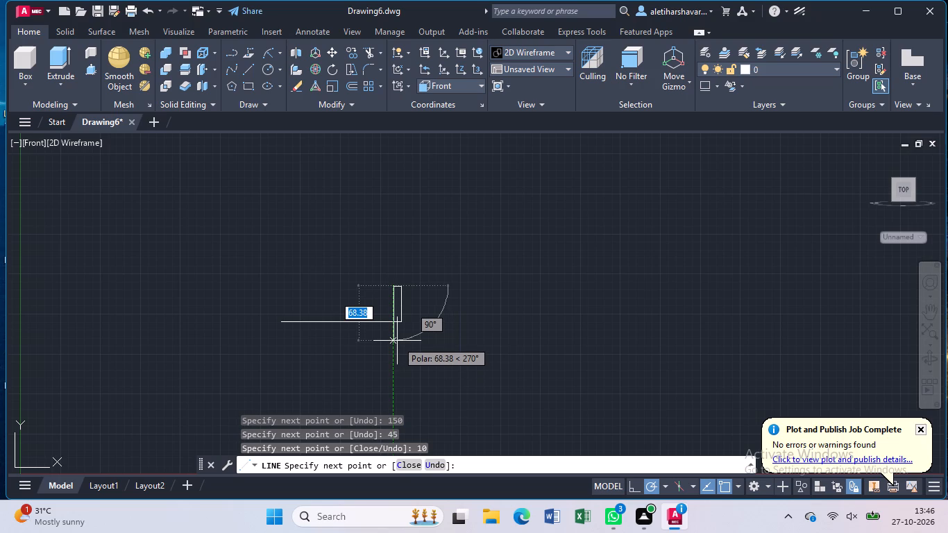
pyautogui.write('35')
pyautogui.press('Return')
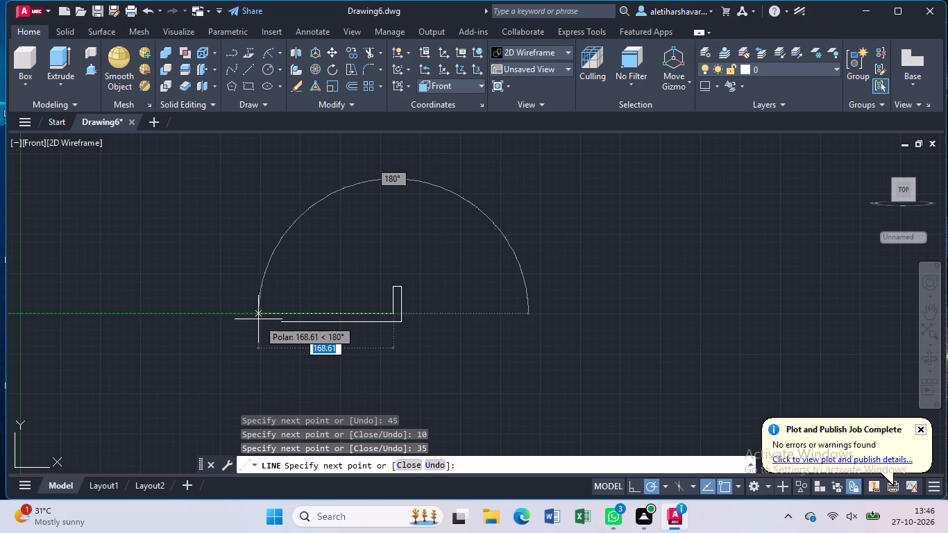
pyautogui.write('140')
pyautogui.press('Return')
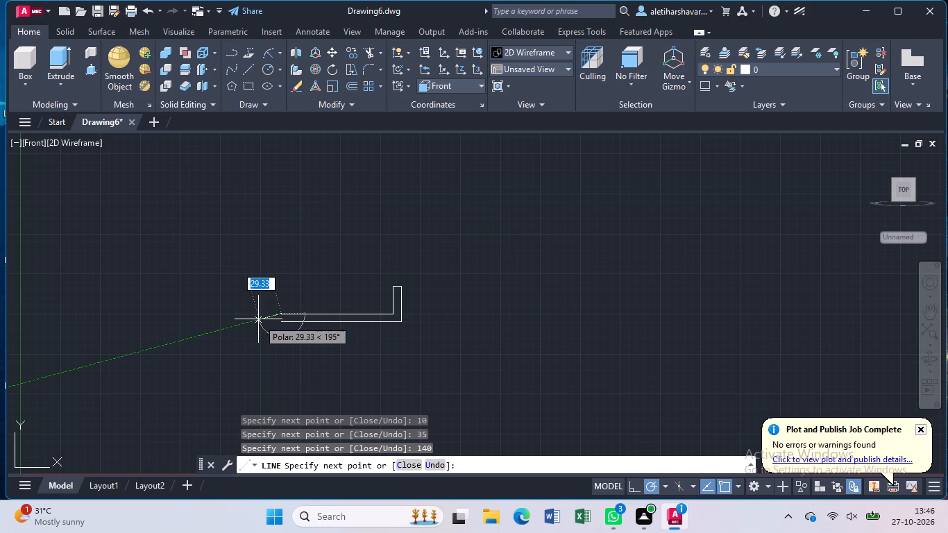
pyautogui.click(282, 331)
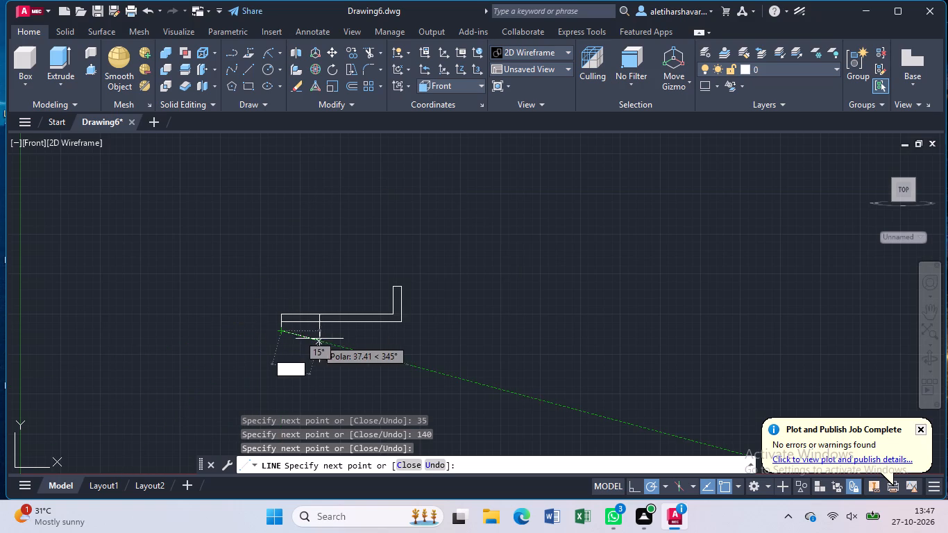
pyautogui.press('Escape')
# Trim the part of the left end line that extends below the profile's base line.
pyautogui.scroll(3, 330, 339)
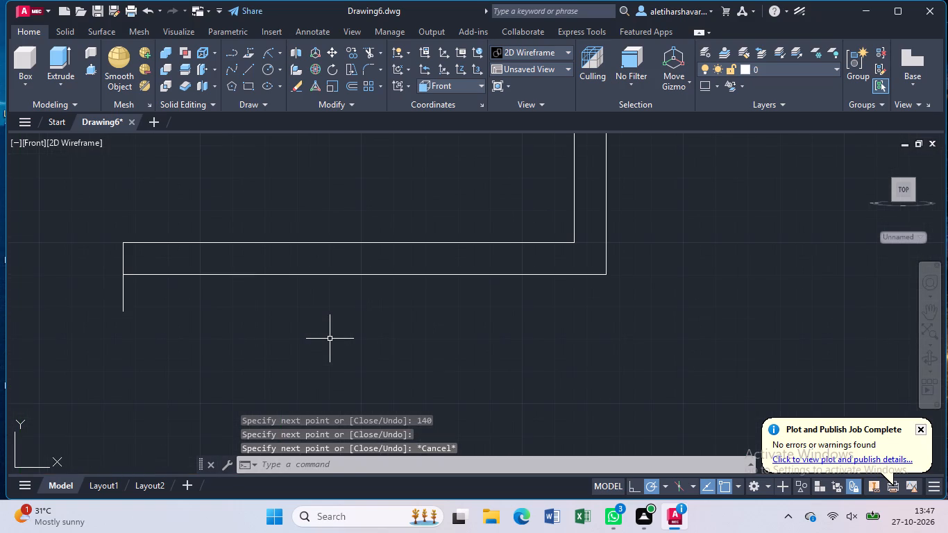
pyautogui.write('tr')
pyautogui.press('Return')
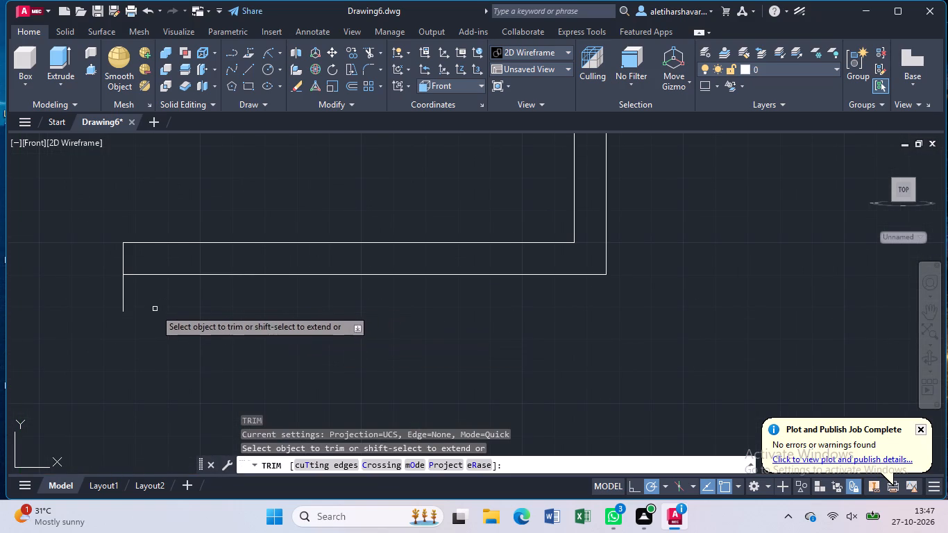
pyautogui.click(121, 294)
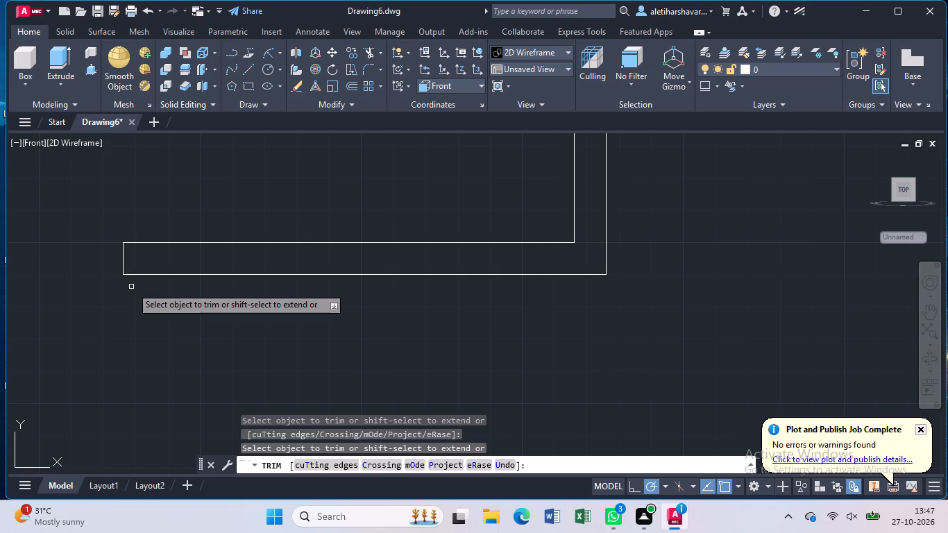
pyautogui.scroll(-1, 301, 285)
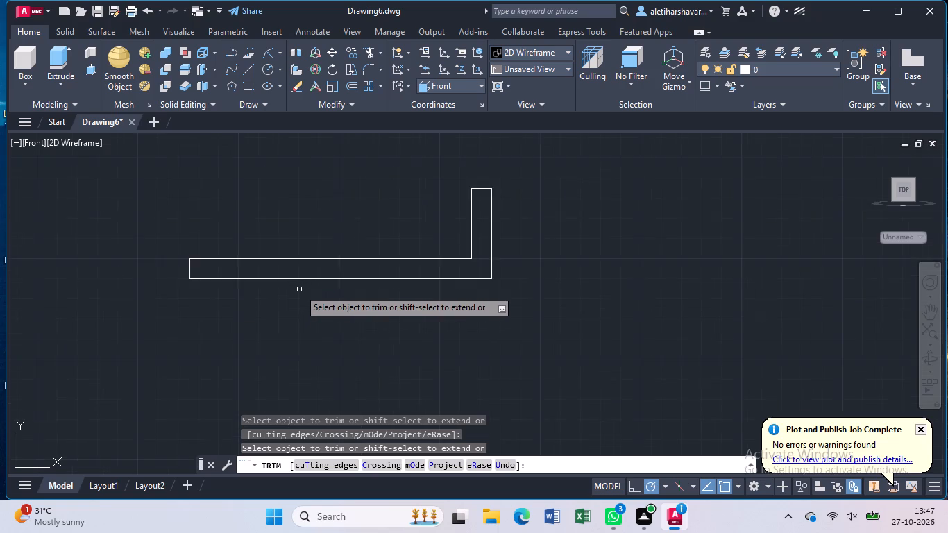
pyautogui.scroll(-1, 299, 289)
pyautogui.press('Escape')
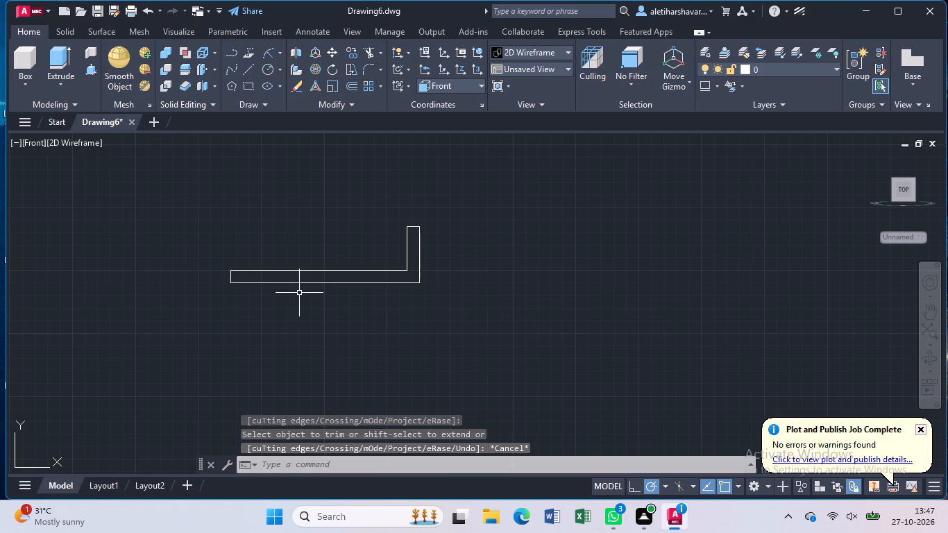
# Fillet the upright's top inner corner, between its top edge and inner vertical line, with radius 3, without placing a radius dimension.
pyautogui.scroll(2, 347, 268)
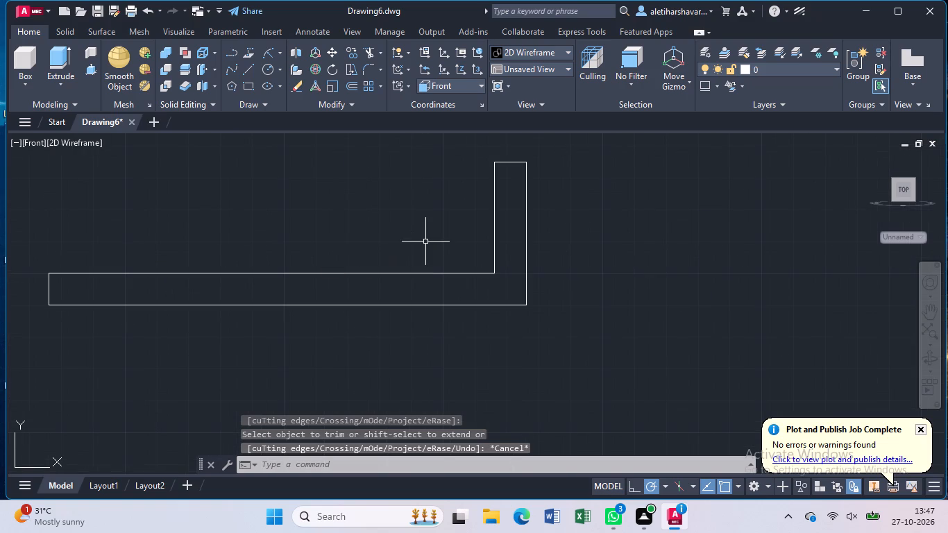
pyautogui.moveTo(426, 241); pyautogui.dragTo(436, 396, button='middle')
pyautogui.scroll(1, 436, 355)
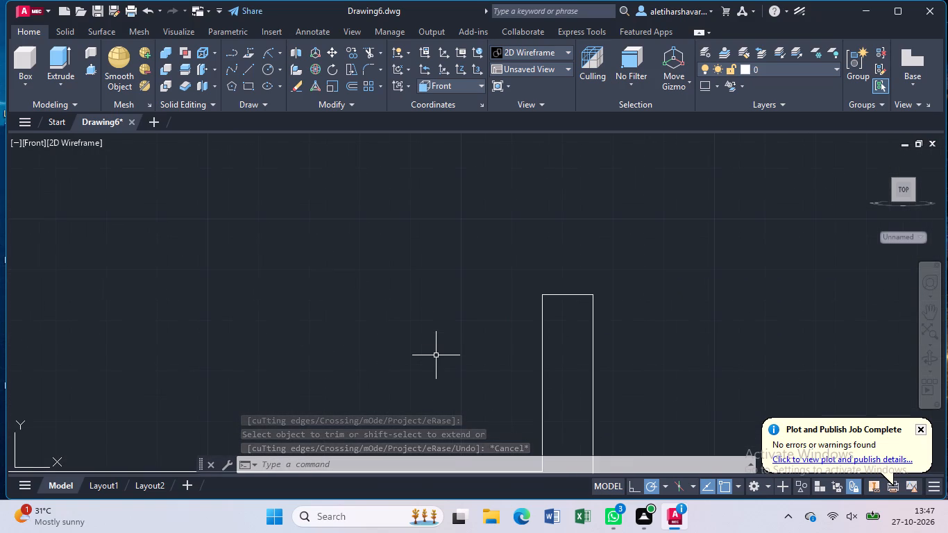
pyautogui.press('f')
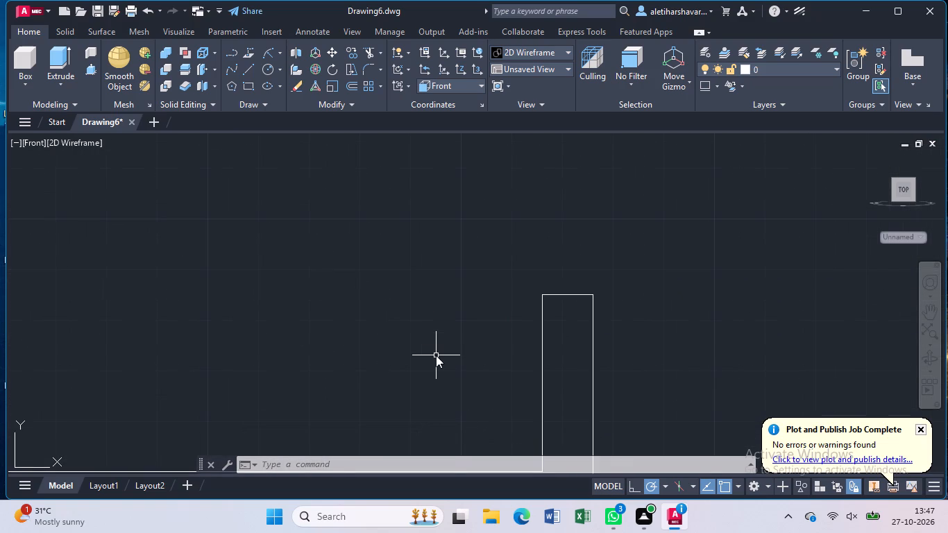
pyautogui.press('Return')
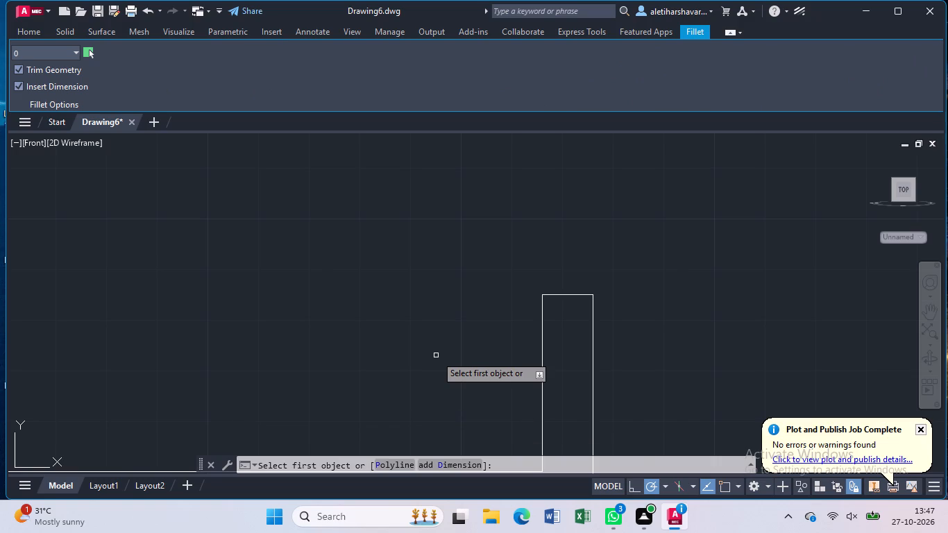
pyautogui.press('BackSpace')
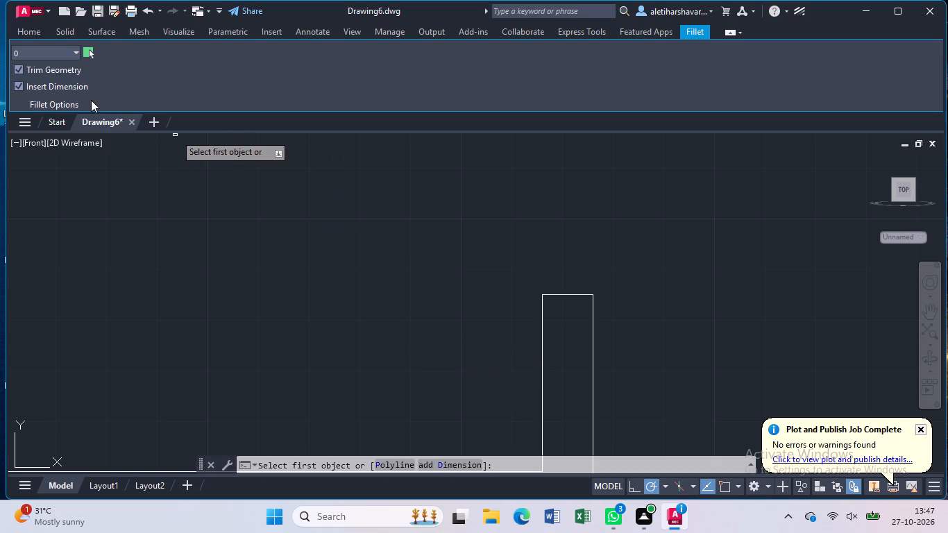
pyautogui.click(65, 52)
pyautogui.press('BackSpace')
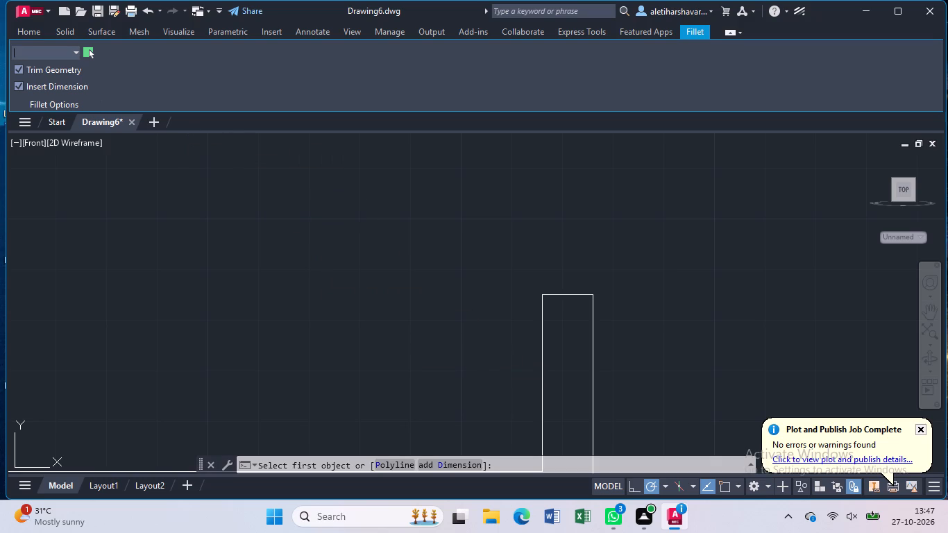
pyautogui.press('3')
pyautogui.press('Return')
pyautogui.click(567, 295)
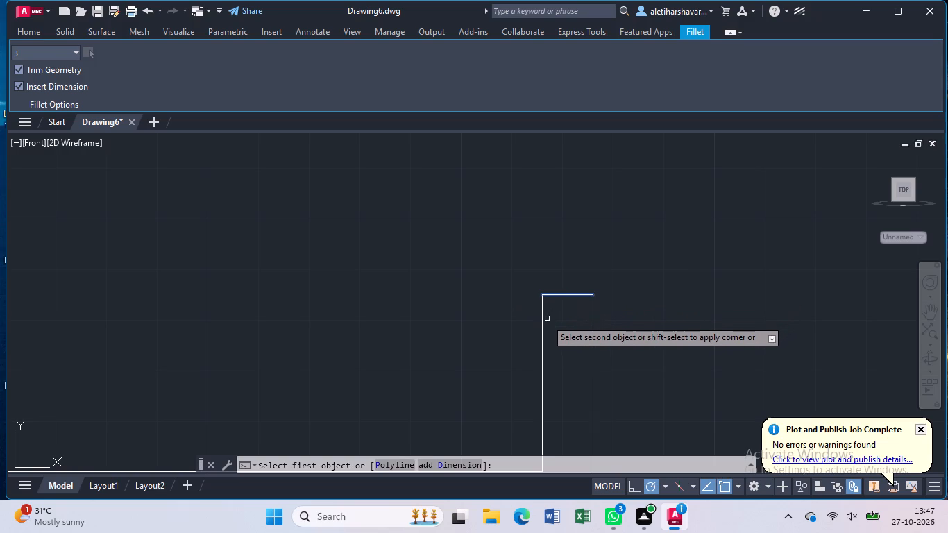
pyautogui.click(543, 325)
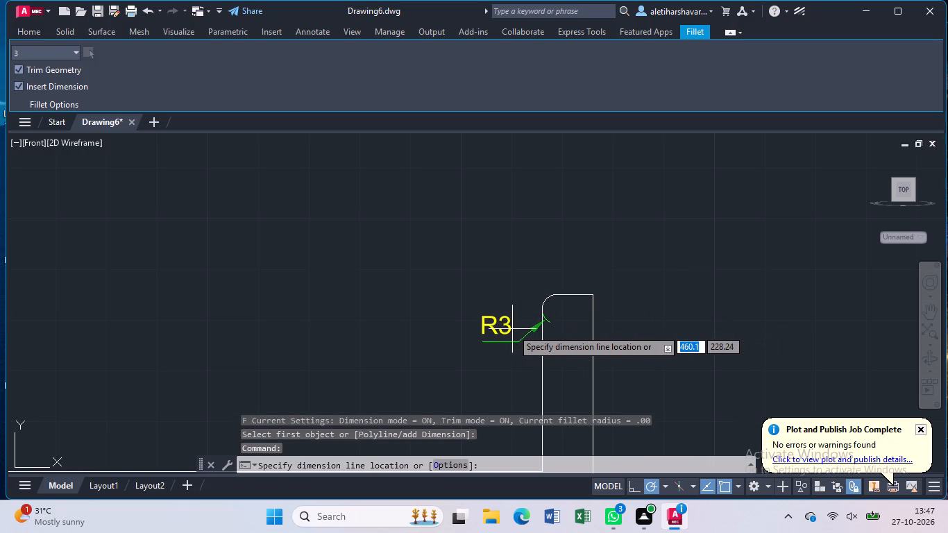
pyautogui.press('Escape')
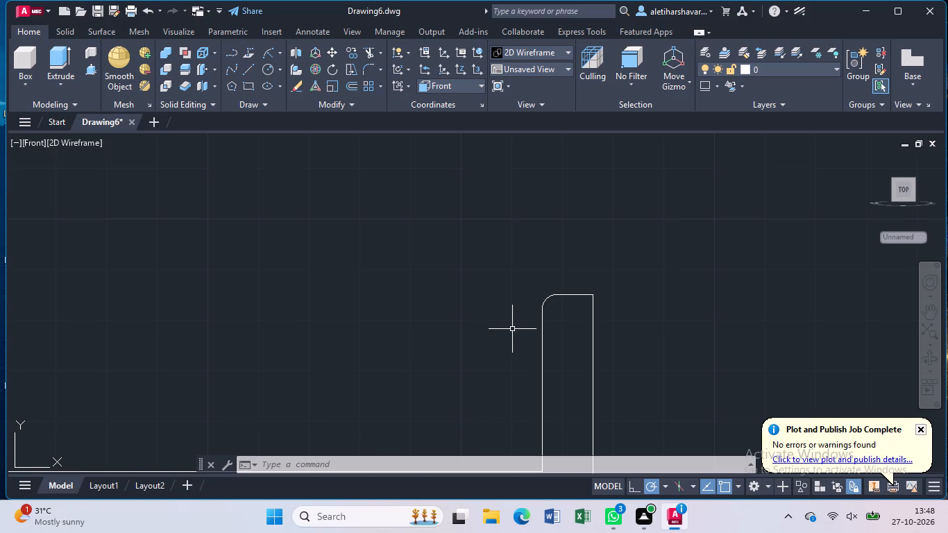
# Start a line from the upper left corner of the profile's base, heading along the base's top edge.
pyautogui.scroll(-1, 557, 354)
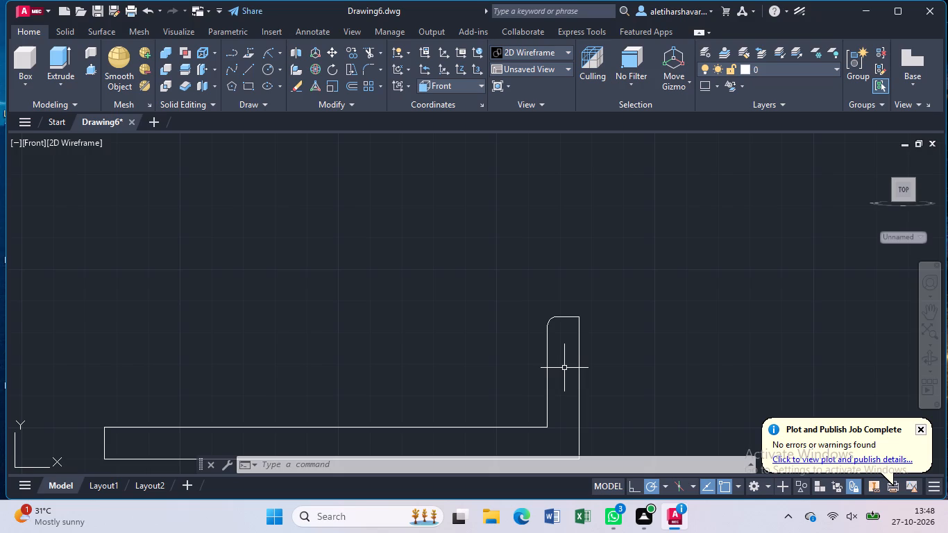
pyautogui.press('l')
pyautogui.press('Return')
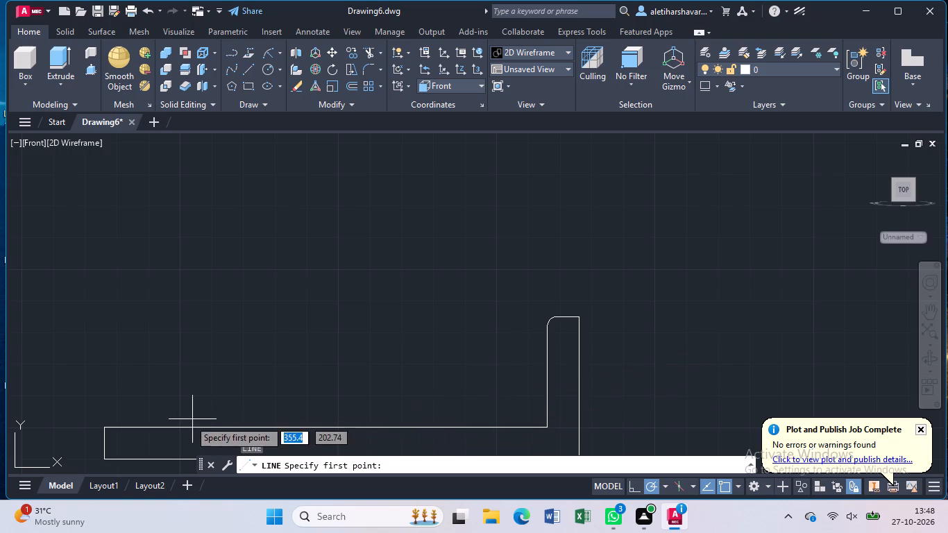
pyautogui.click(105, 425)
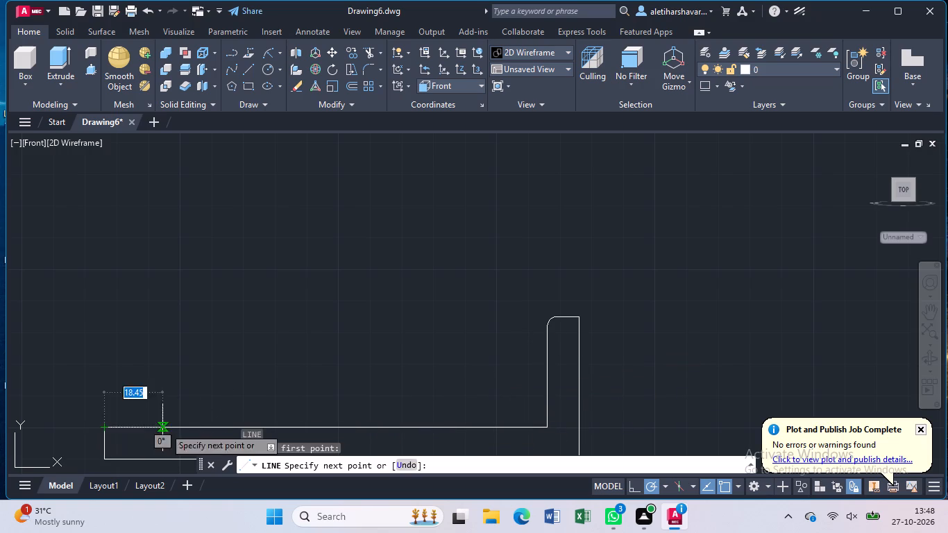
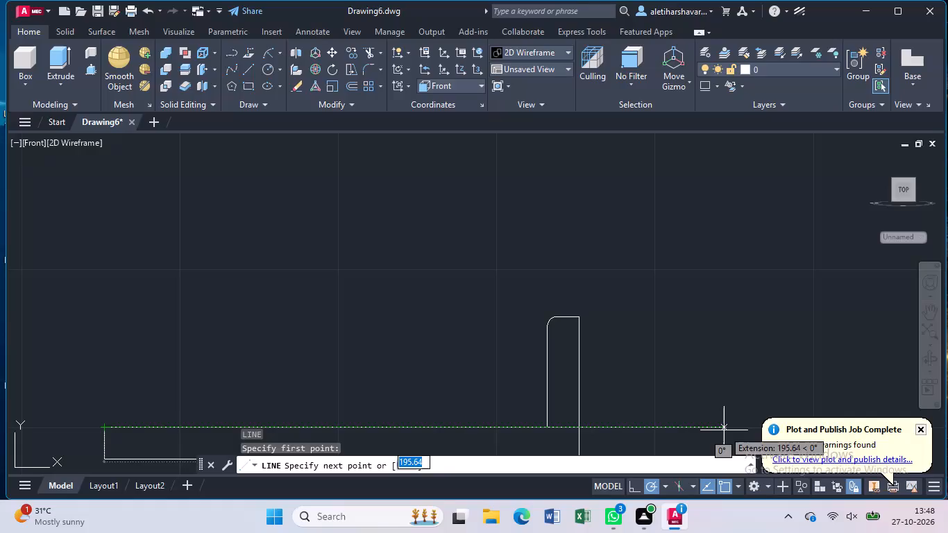
# Draw the line 15 mm along the base's top edge from its upper left corner, continuing 7.5 mm vertically up.
pyautogui.press('1')
pyautogui.press('5')
pyautogui.press('Return')
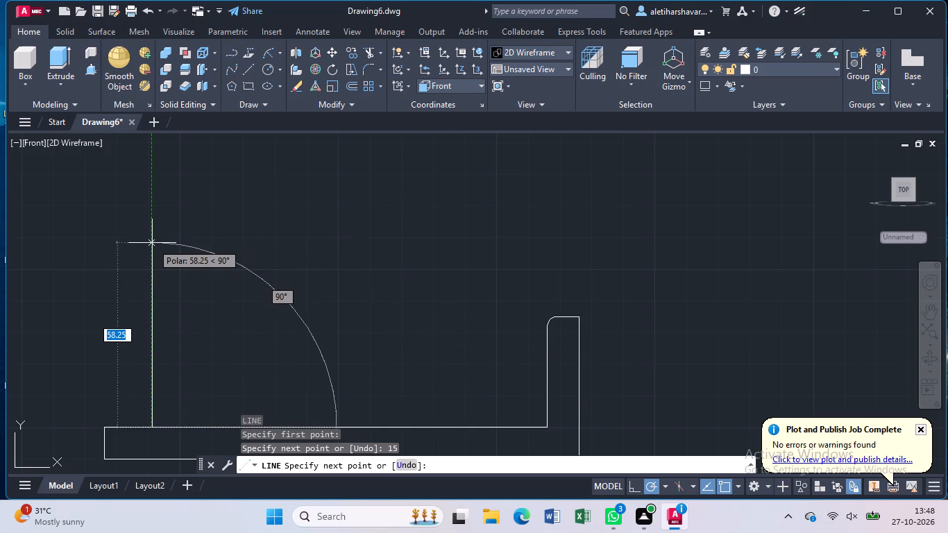
pyautogui.press('7')
pyautogui.press('.')
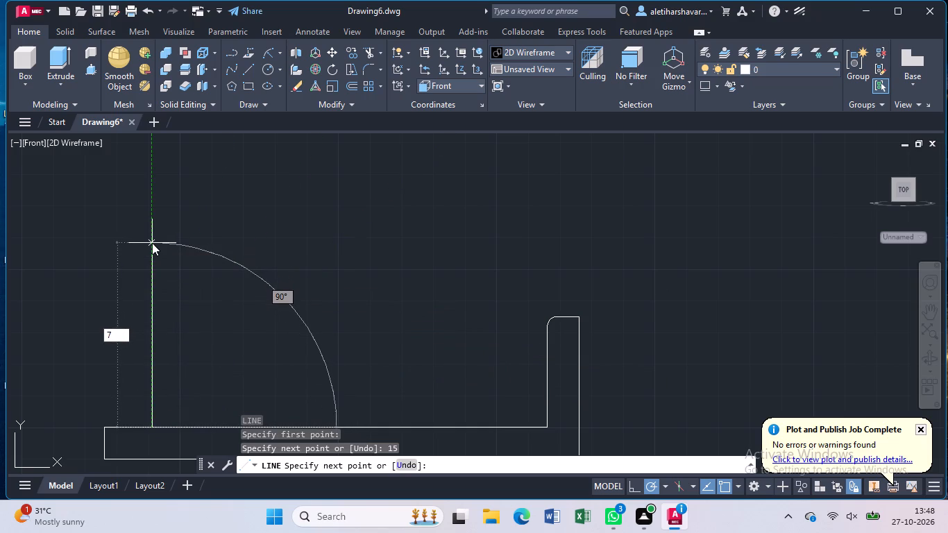
pyautogui.press('5')
pyautogui.press('Return')
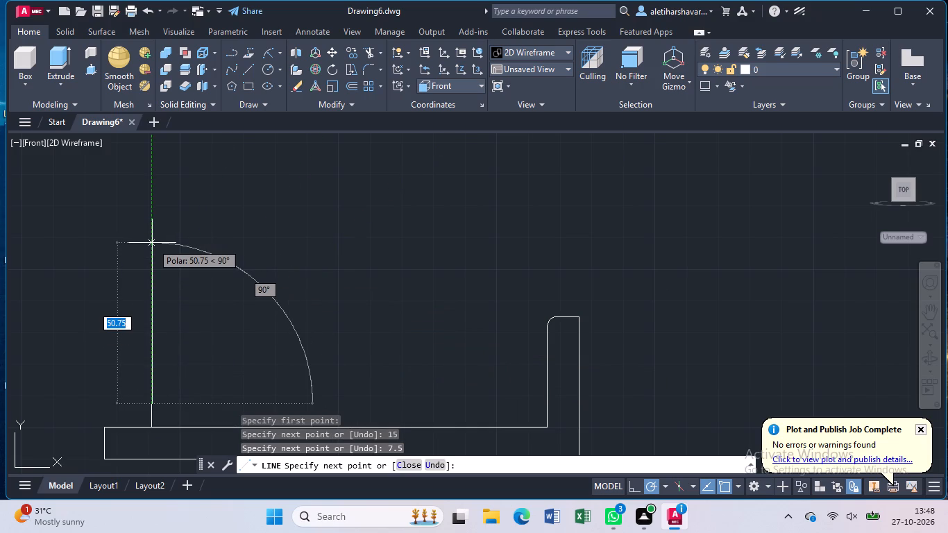
pyautogui.press('Escape')
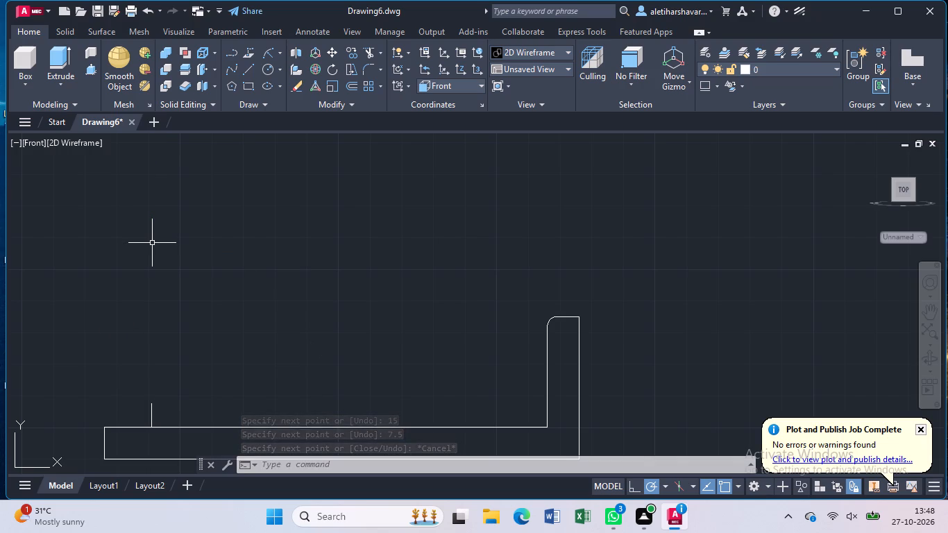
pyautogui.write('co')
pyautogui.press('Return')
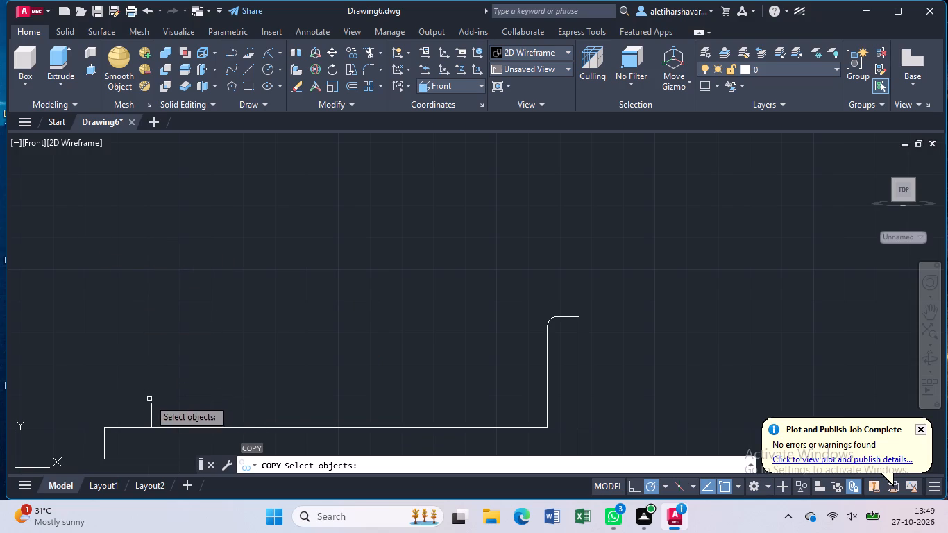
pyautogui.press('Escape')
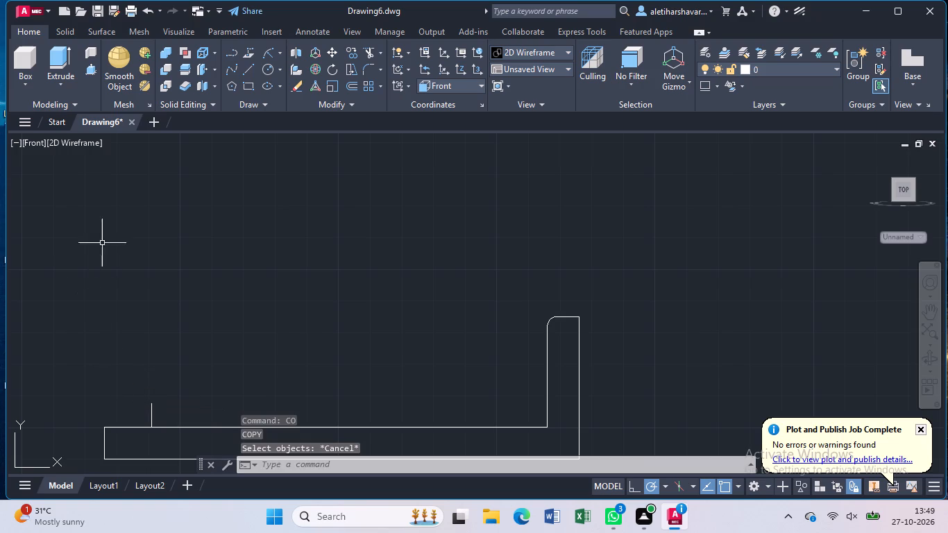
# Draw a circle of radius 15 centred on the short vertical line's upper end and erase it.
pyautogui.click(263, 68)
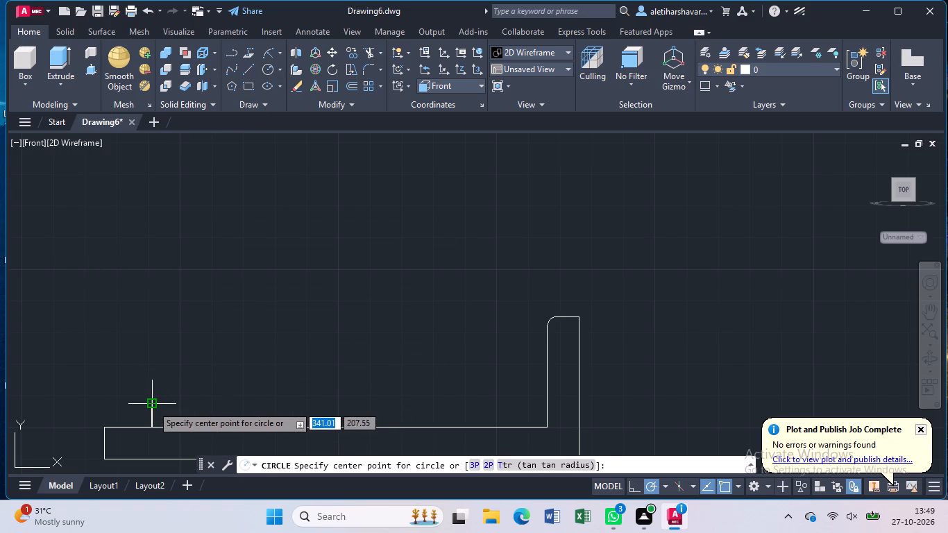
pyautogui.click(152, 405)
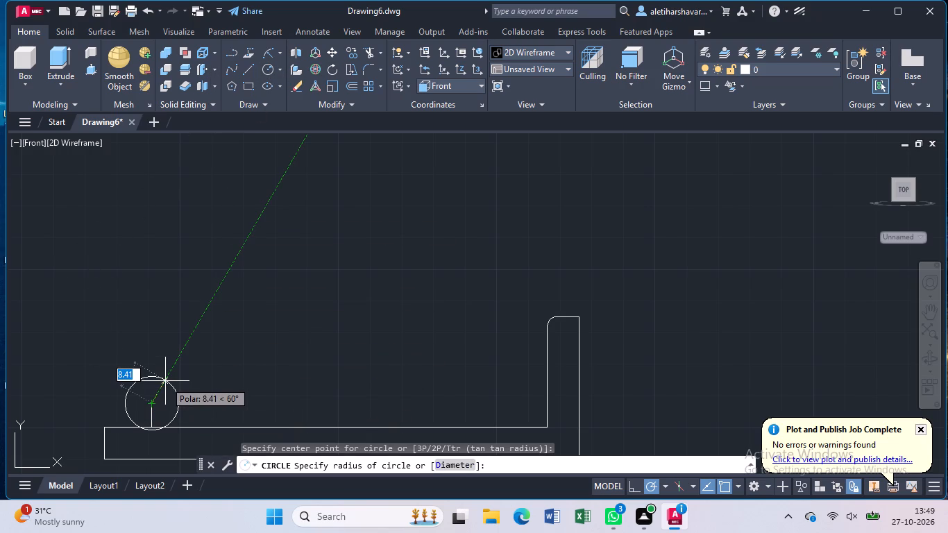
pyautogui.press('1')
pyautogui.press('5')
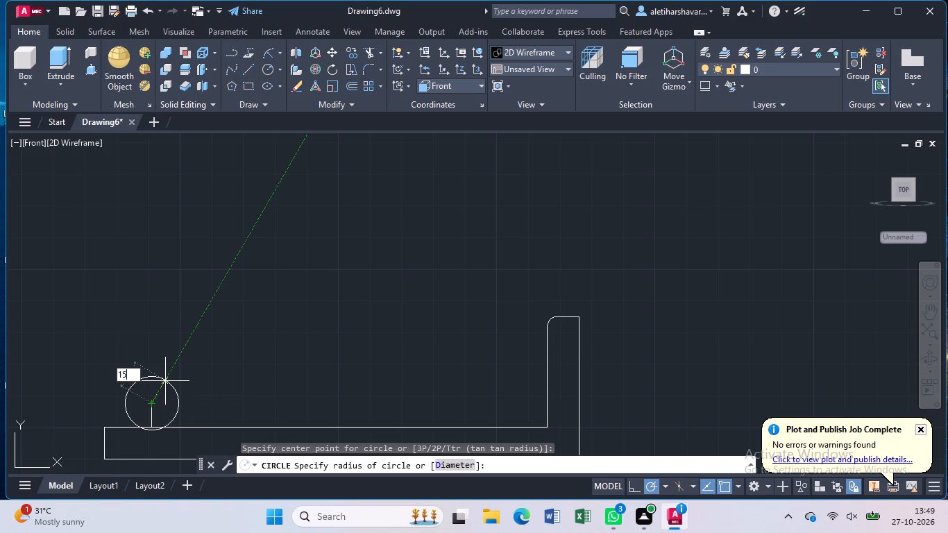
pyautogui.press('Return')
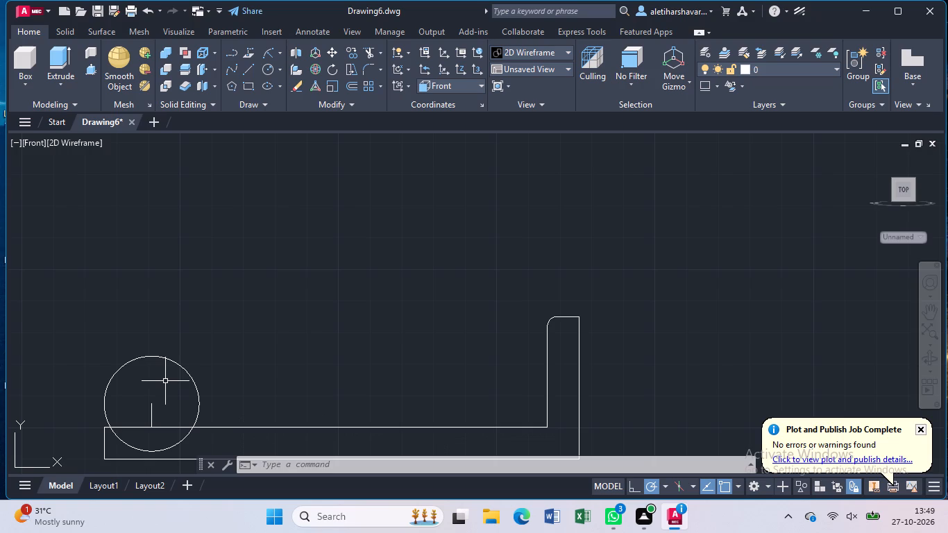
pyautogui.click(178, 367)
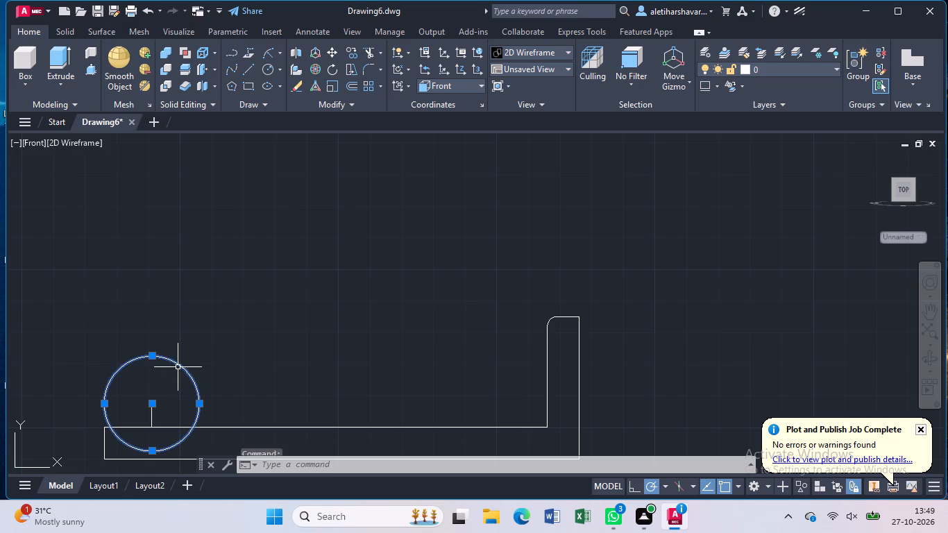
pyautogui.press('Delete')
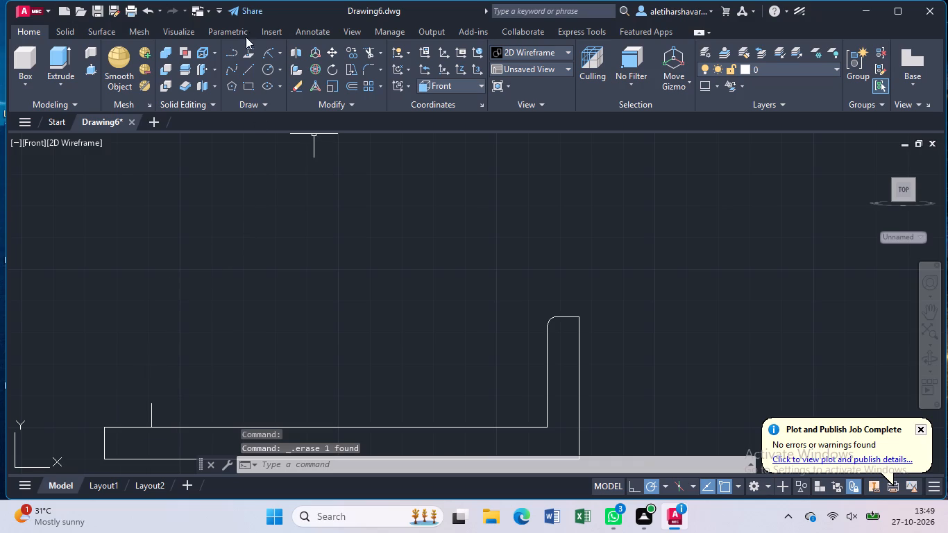
# Draw a circle of radius 15 centred on the upper end of the 7.5 mm vertical line.
pyautogui.click(265, 71)
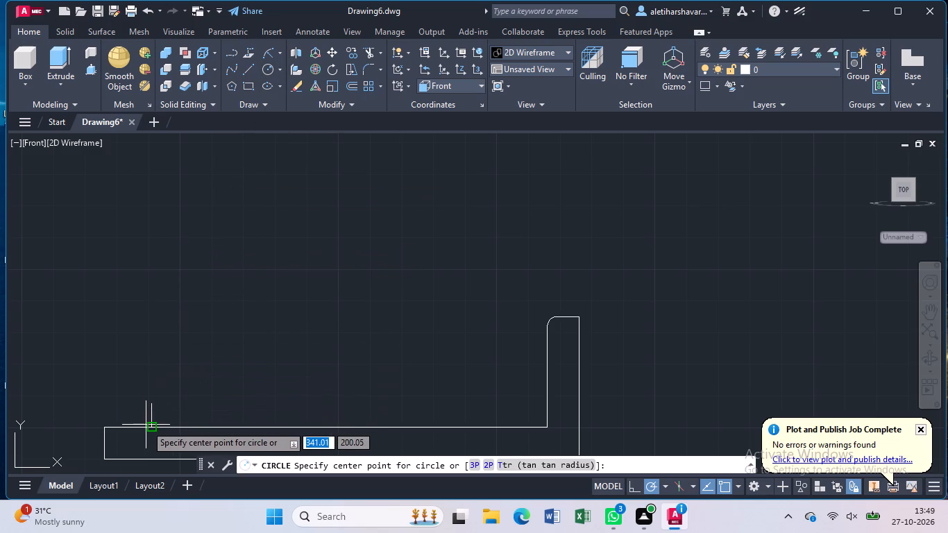
pyautogui.click(151, 400)
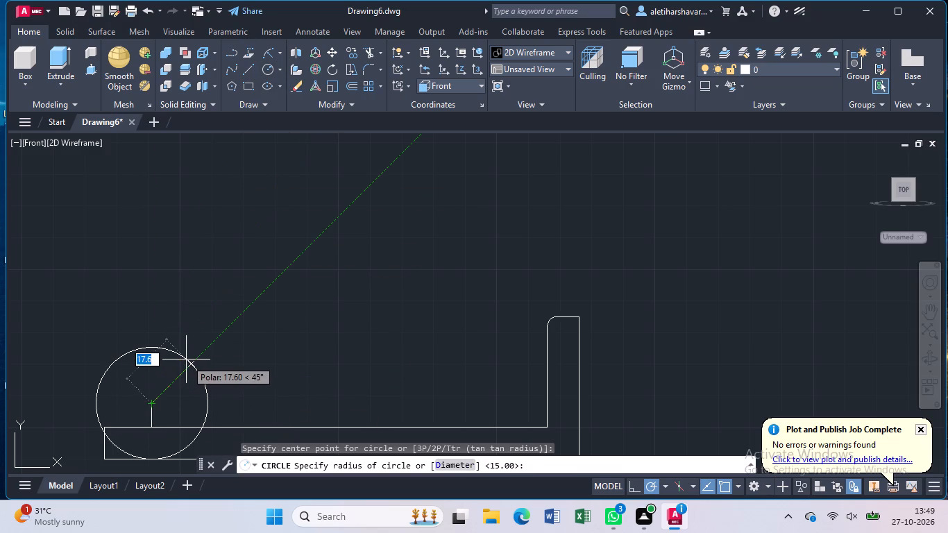
pyautogui.write('15')
pyautogui.press('Return')
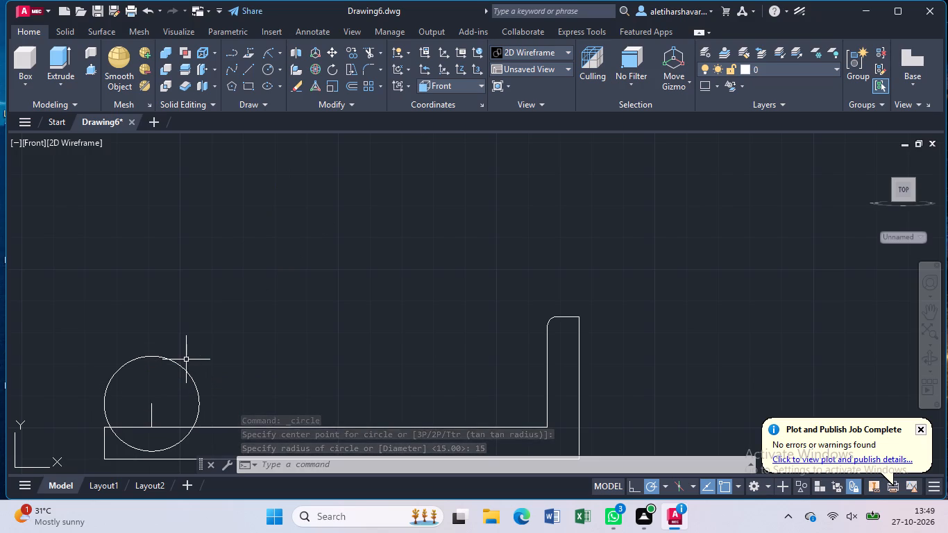
# Draw a vertical line from the base's upper left corner up past the circle's left tangent point.
pyautogui.press('l')
pyautogui.press('Return')
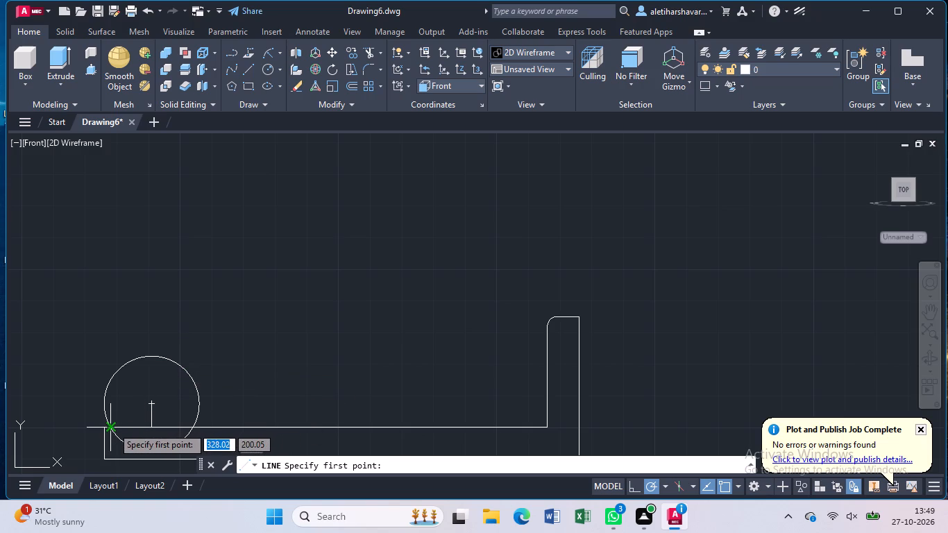
pyautogui.scroll(2, 102, 431)
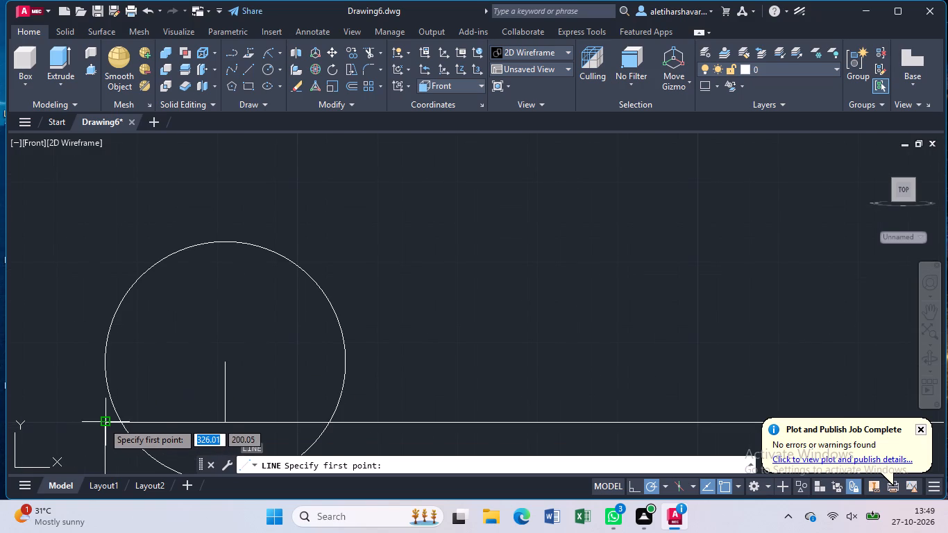
pyautogui.click(106, 423)
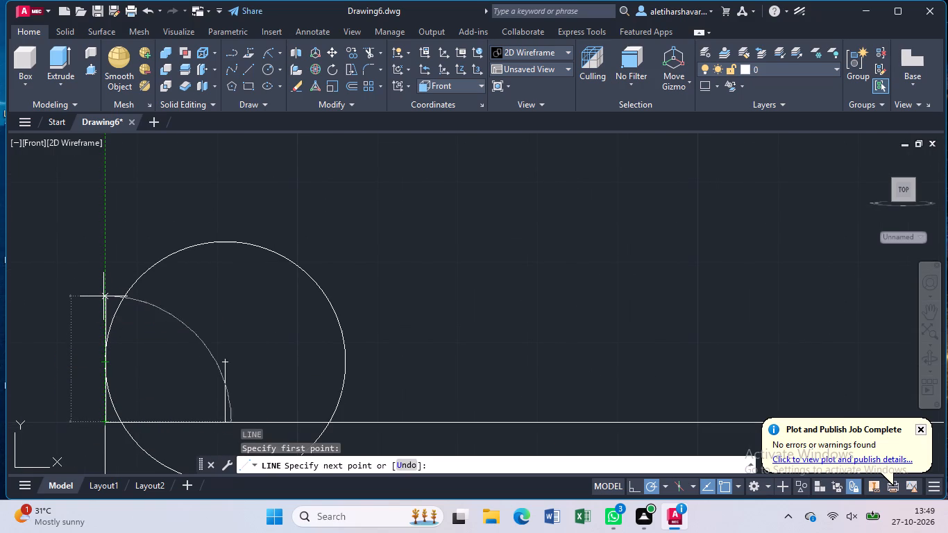
pyautogui.click(103, 296)
pyautogui.press('Escape')
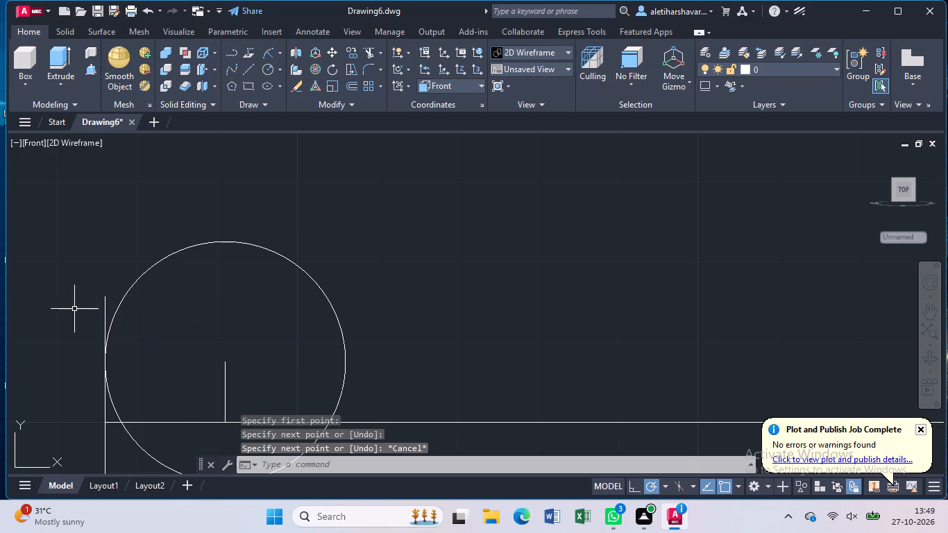
# Trim the vertical line above the tangent point, the circle's lower left arc and its part below the base's top edge.
pyautogui.press('t')
pyautogui.press('r')
pyautogui.press('Return')
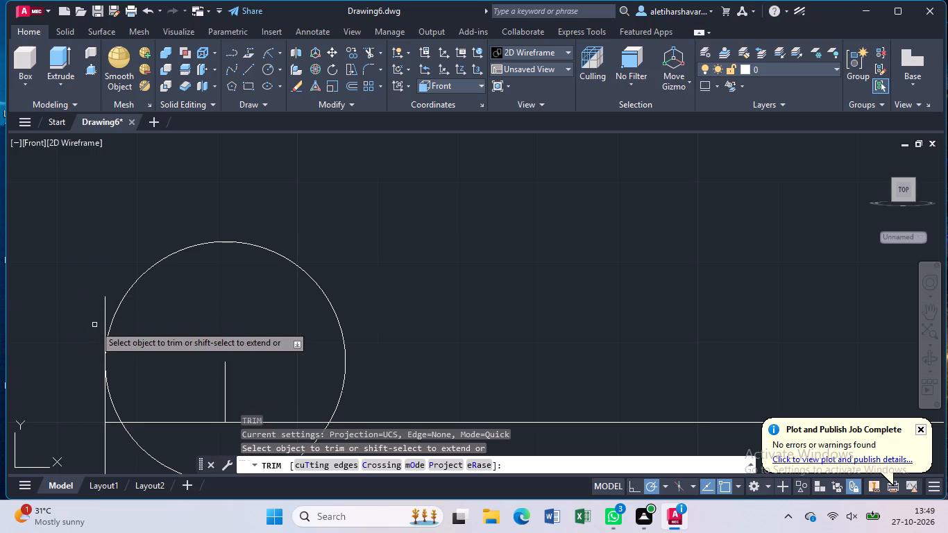
pyautogui.click(105, 311)
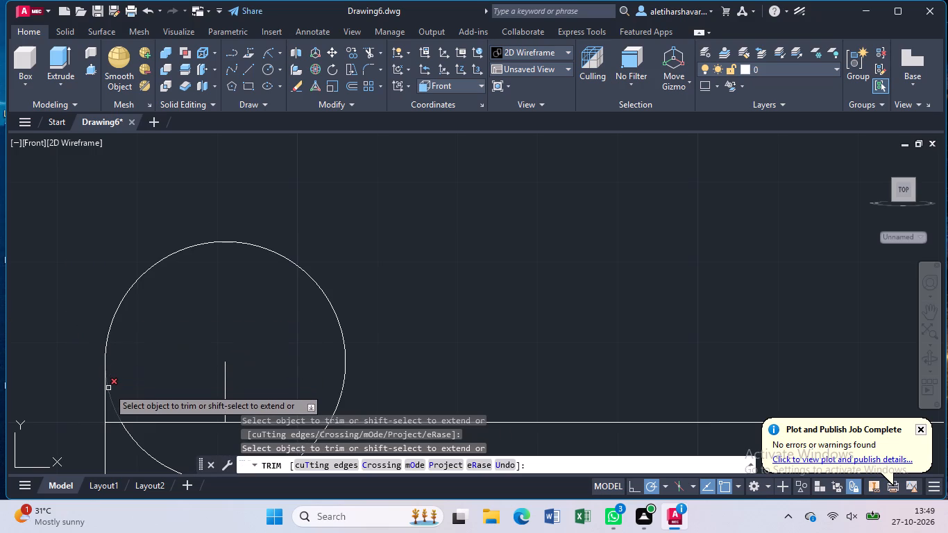
pyautogui.click(108, 388)
pyautogui.click(135, 445)
pyautogui.scroll(-1, 135, 445)
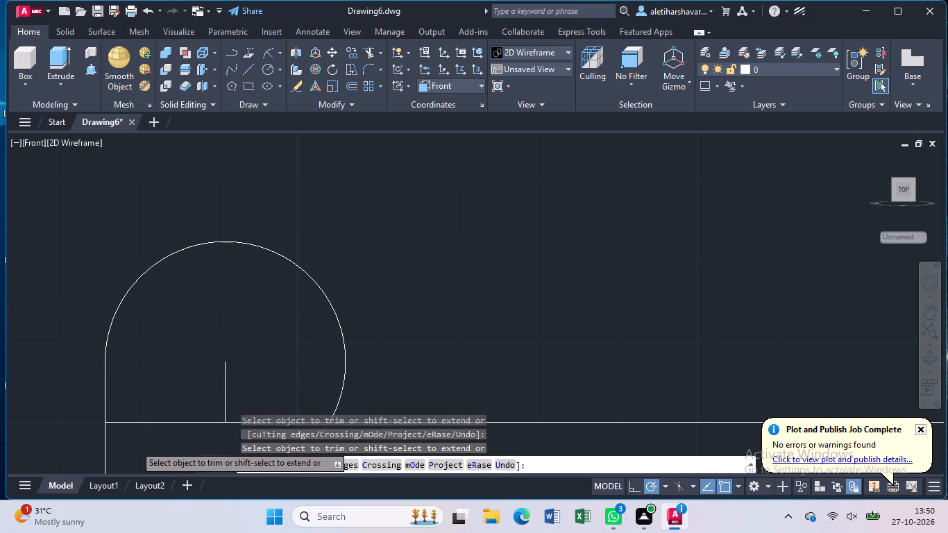
pyautogui.scroll(-2, 135, 445)
pyautogui.scroll(1, 162, 455)
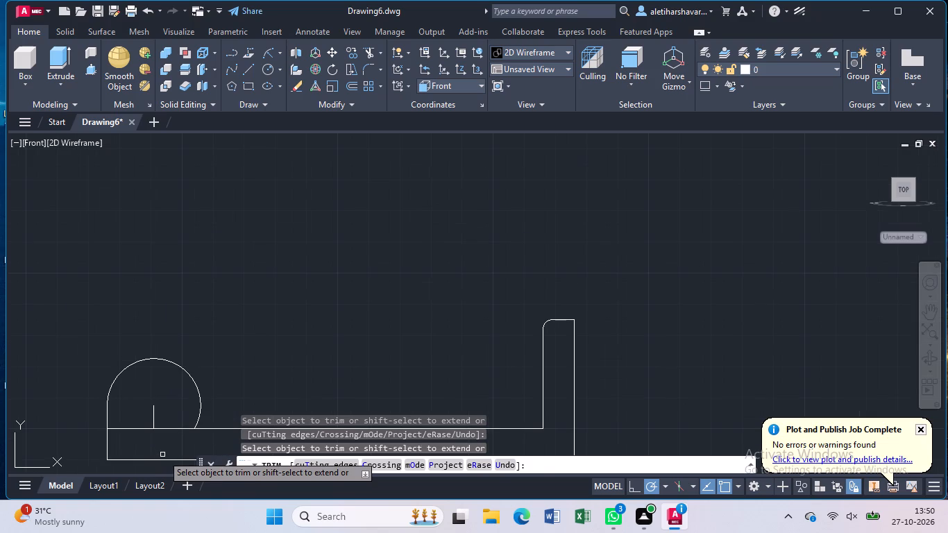
pyautogui.press('Escape')
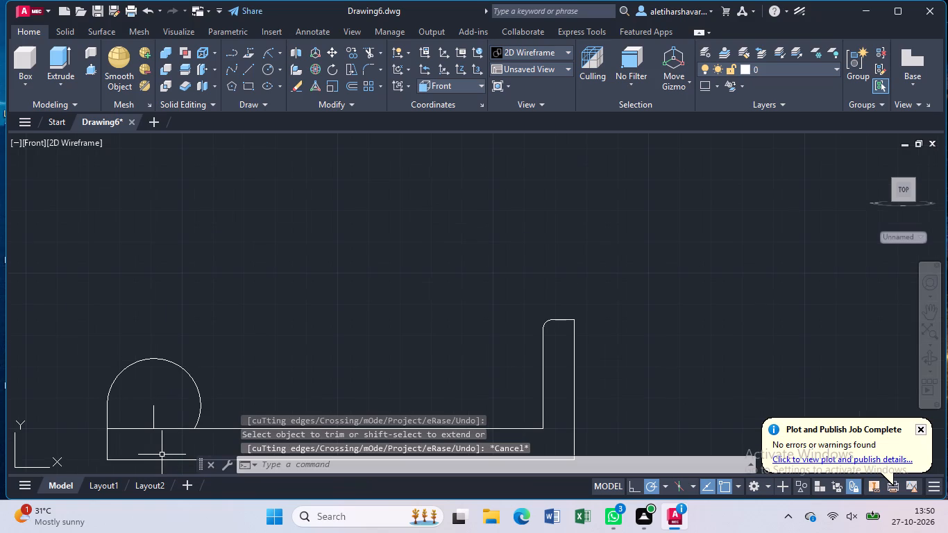
# Draw a concentric circle of radius 3.5 at the large arc's centre.
pyautogui.press('c')
pyautogui.press('Return')
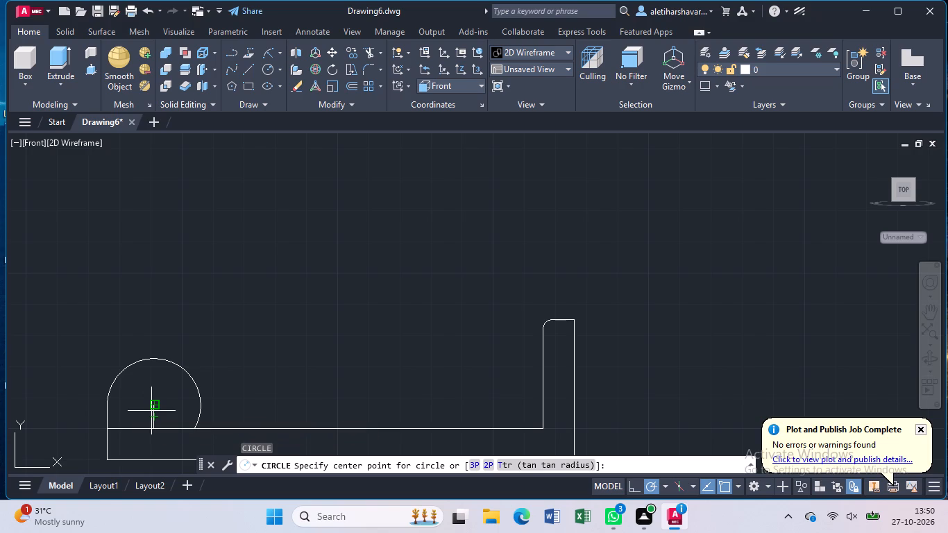
pyautogui.scroll(3, 149, 405)
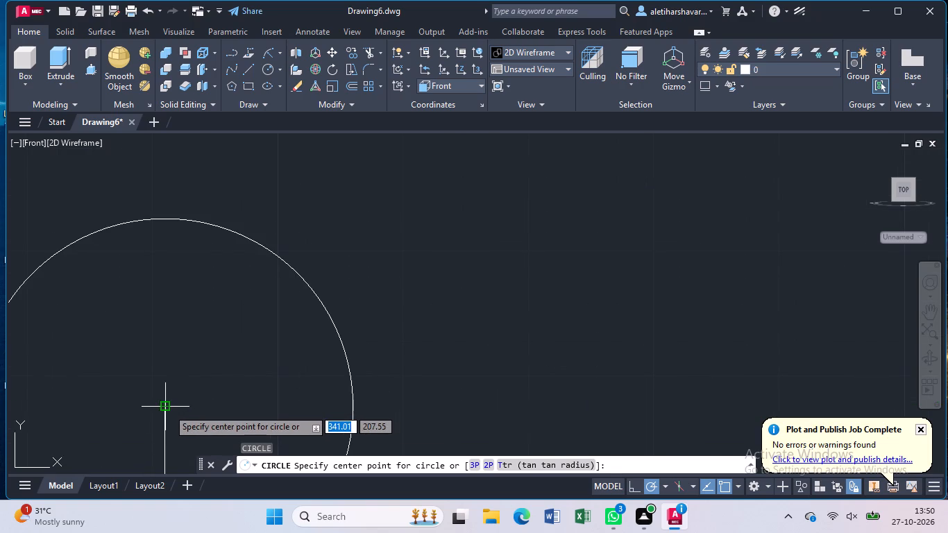
pyautogui.click(168, 409)
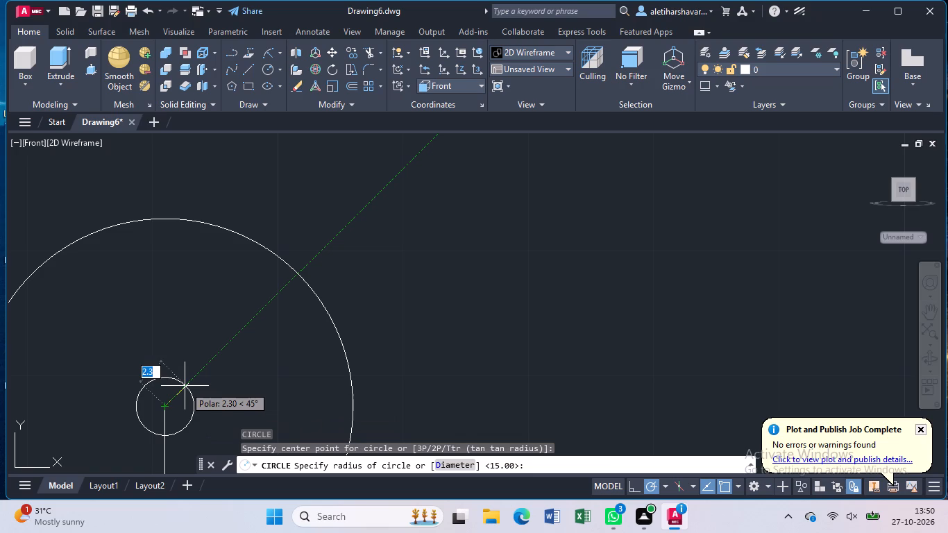
pyautogui.press('3')
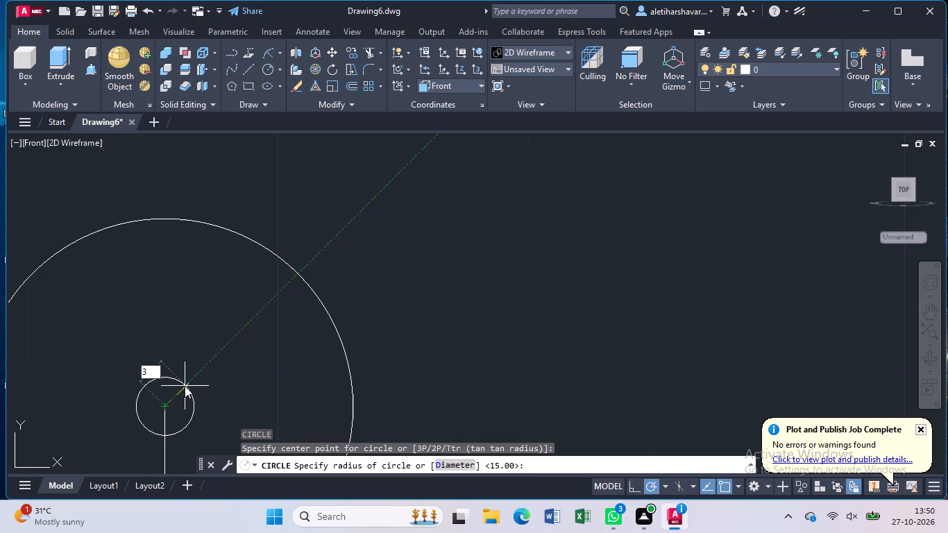
pyautogui.write('.3')
pyautogui.press('BackSpace')
pyautogui.press('5')
pyautogui.press('Return')
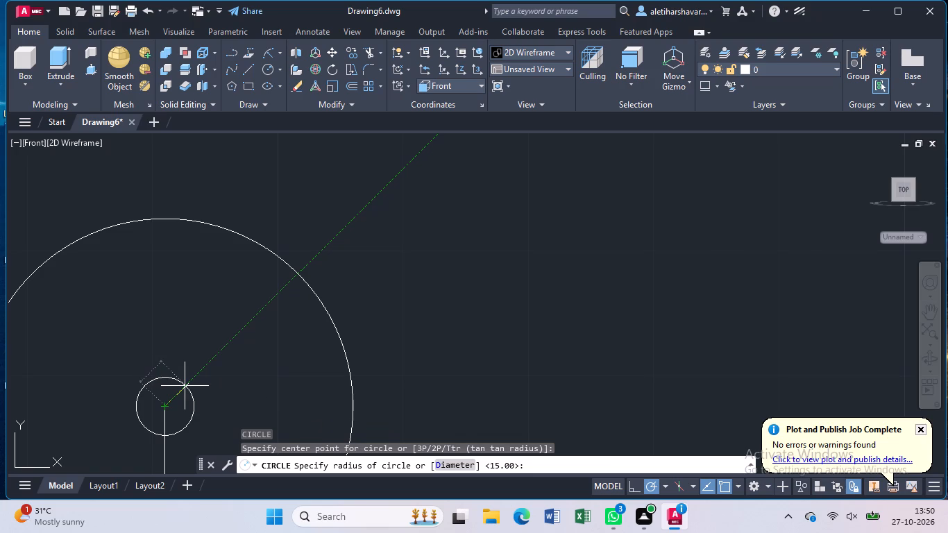
# Draw a line from the base's lower right corner 30 mm left along the bottom edge, continuing 50 mm up.
pyautogui.scroll(-2, 185, 386)
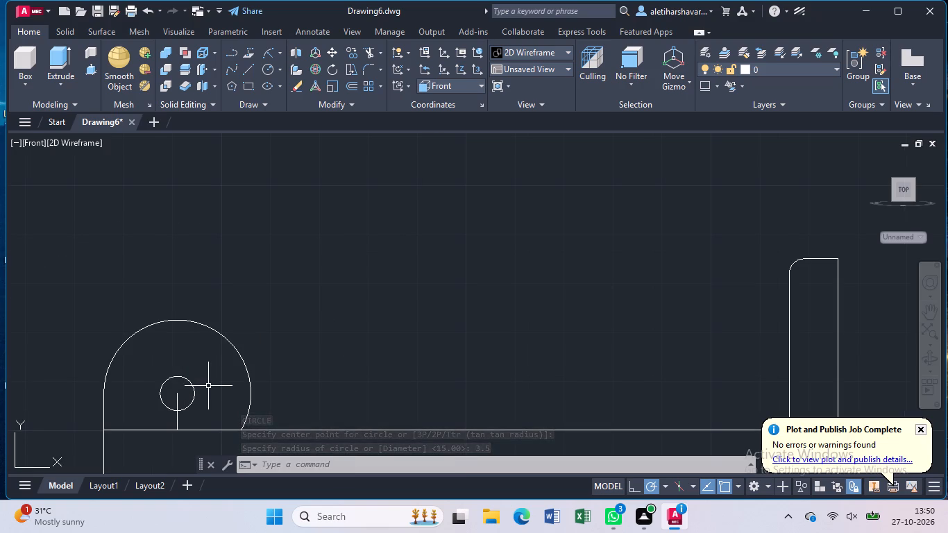
pyautogui.scroll(-1, 208, 387)
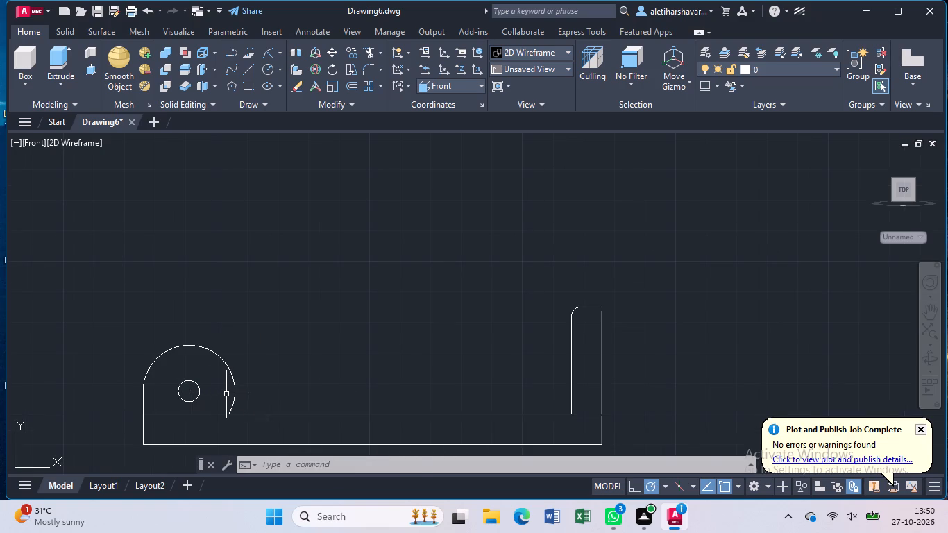
pyautogui.moveTo(320, 360); pyautogui.dragTo(198, 349, button='middle')
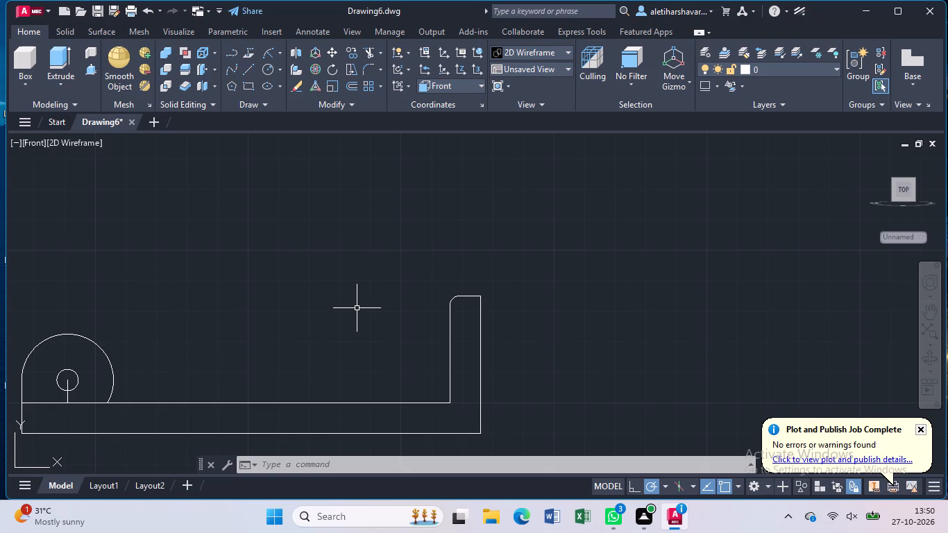
pyautogui.press('l')
pyautogui.press('Return')
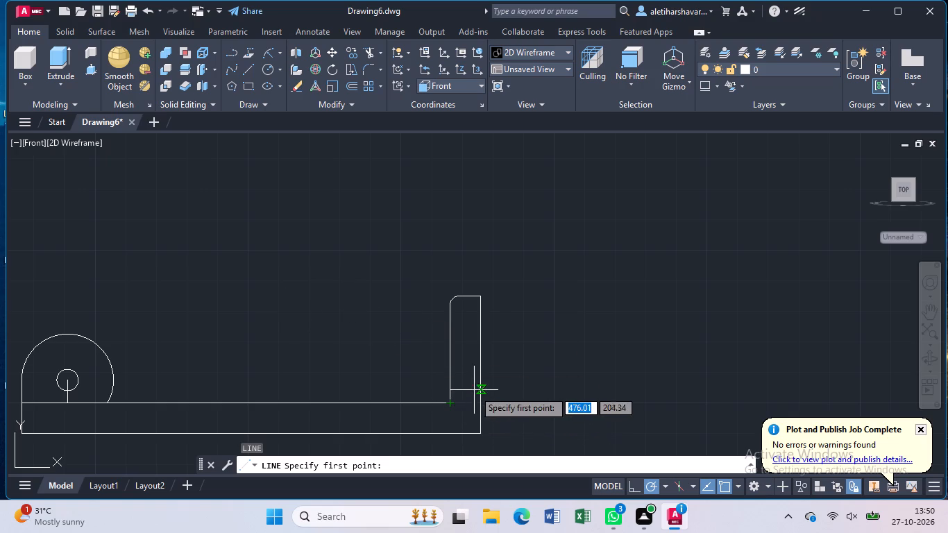
pyautogui.click(480, 431)
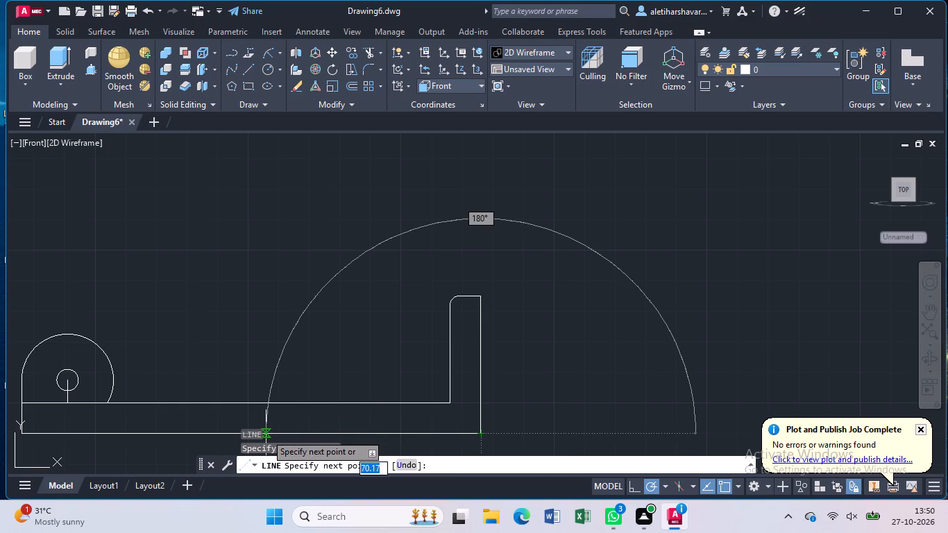
pyautogui.press('3')
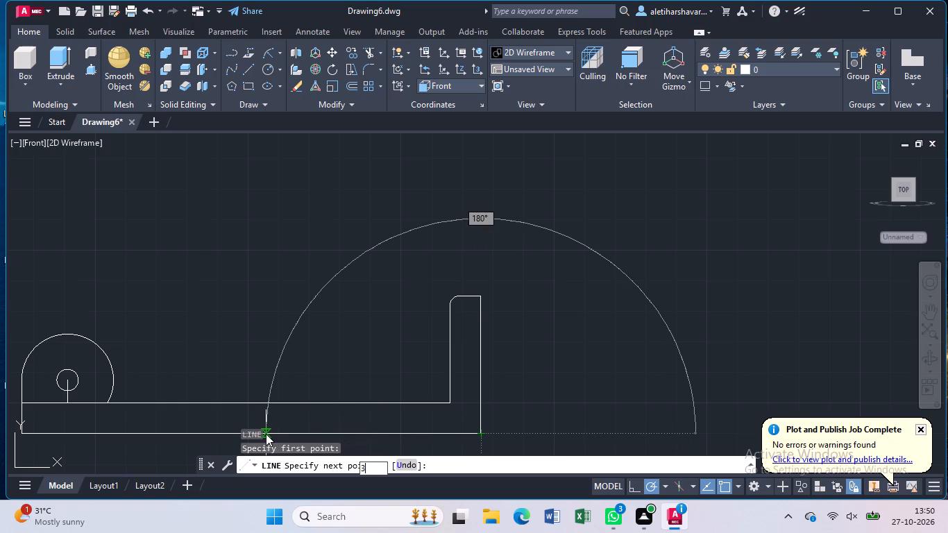
pyautogui.press('0')
pyautogui.press('Return')
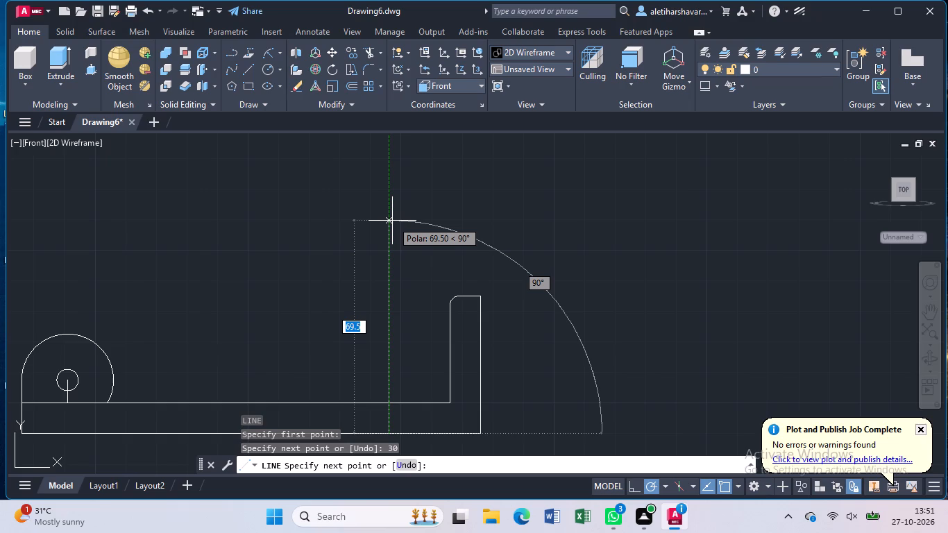
pyautogui.write('50')
pyautogui.press('Return')
pyautogui.press('Escape')
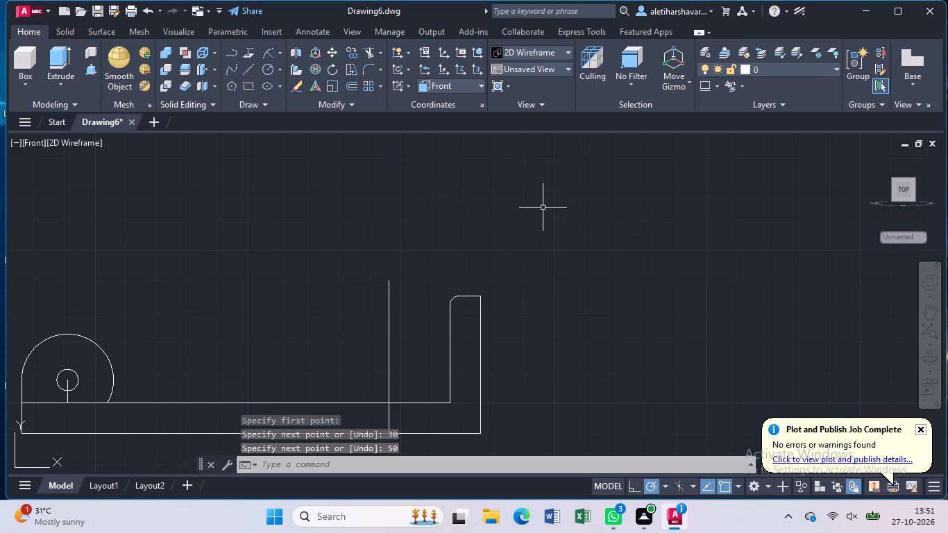
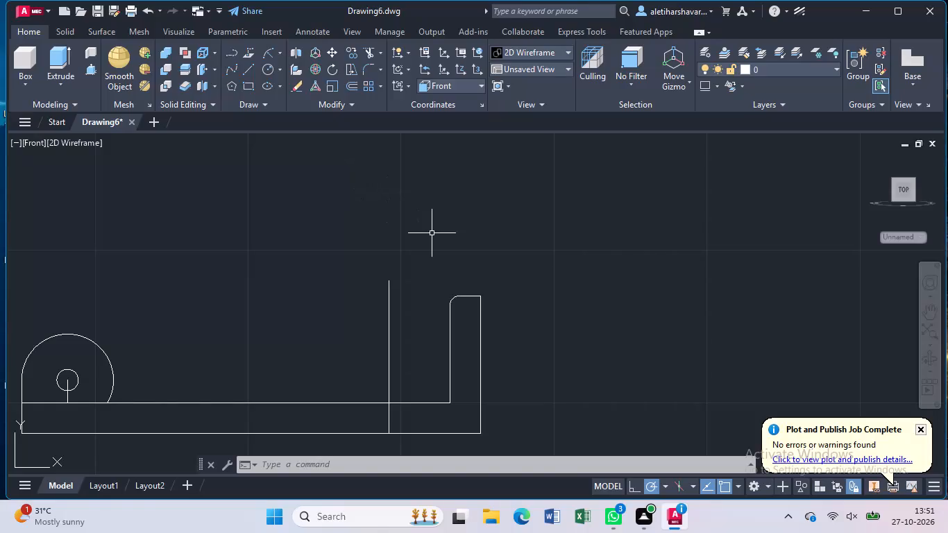
# Draw a 21 mm vertical line upward from the top end of the 50 mm vertical line.
pyautogui.press('l')
pyautogui.press('Return')
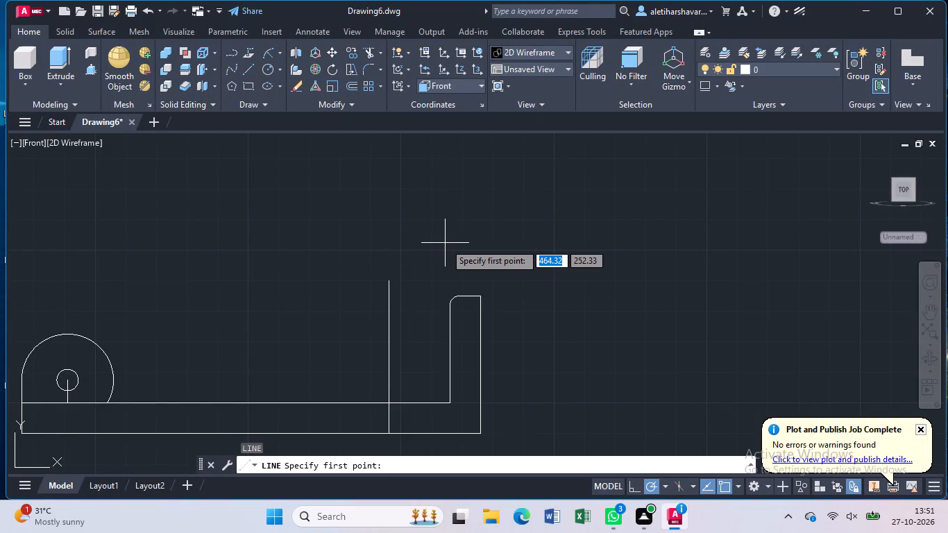
pyautogui.click(388, 280)
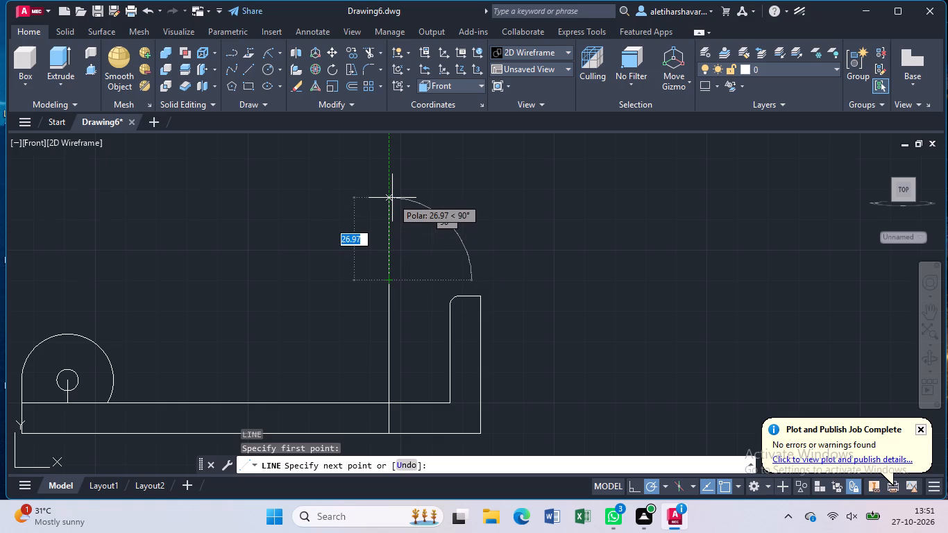
pyautogui.write('21')
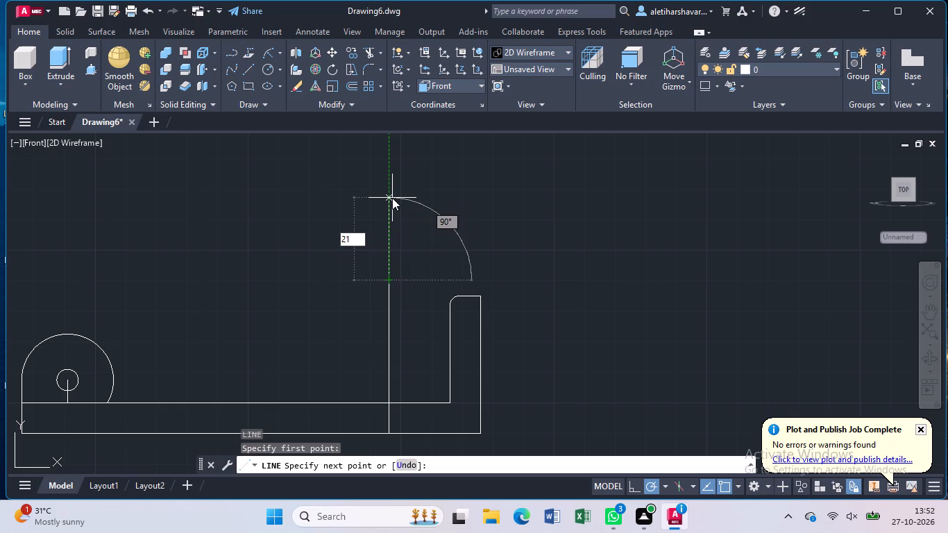
pyautogui.press('Return')
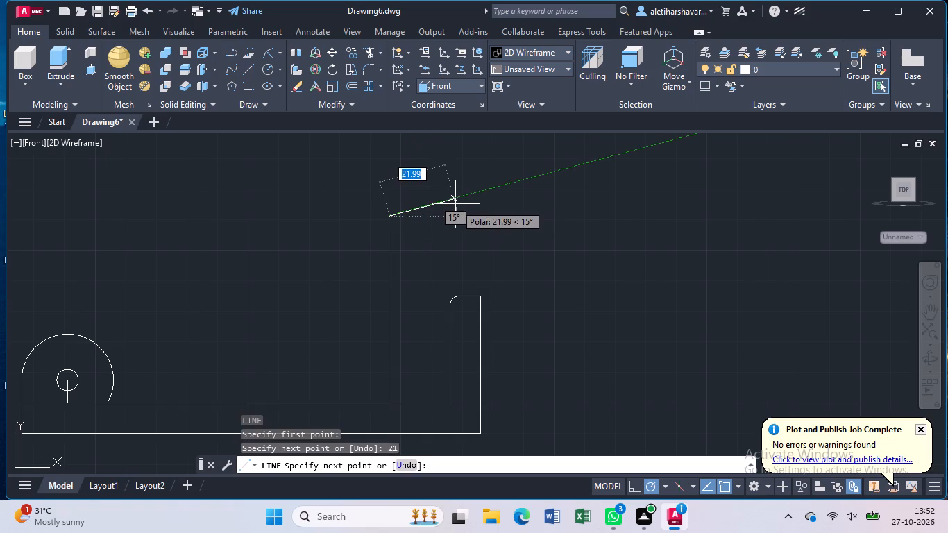
pyautogui.press('Escape')
# Draw two concentric circles of radius 21 and 8 centred on the top end of the extended vertical line.
pyautogui.press('c')
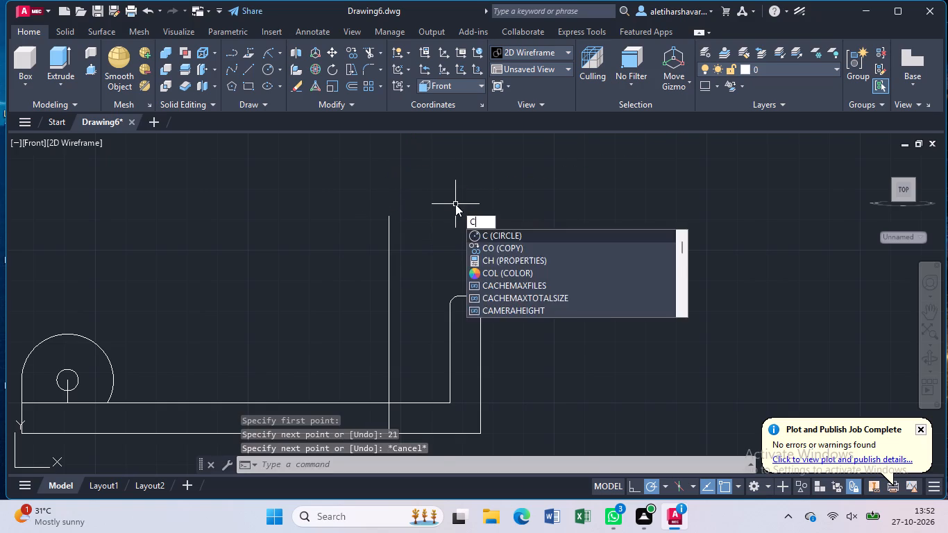
pyautogui.press('Return')
pyautogui.click(386, 214)
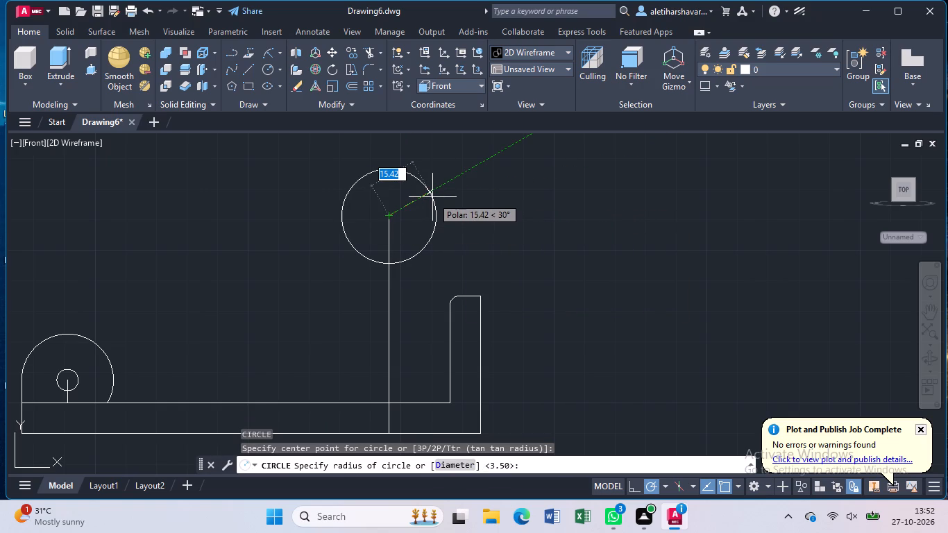
pyautogui.write('21')
pyautogui.press('Return')
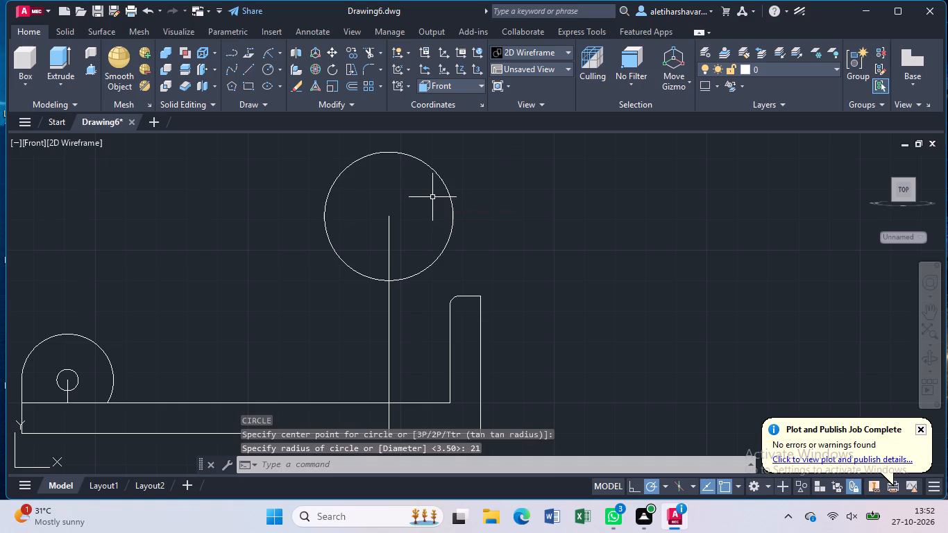
pyautogui.click(267, 66)
pyautogui.click(391, 216)
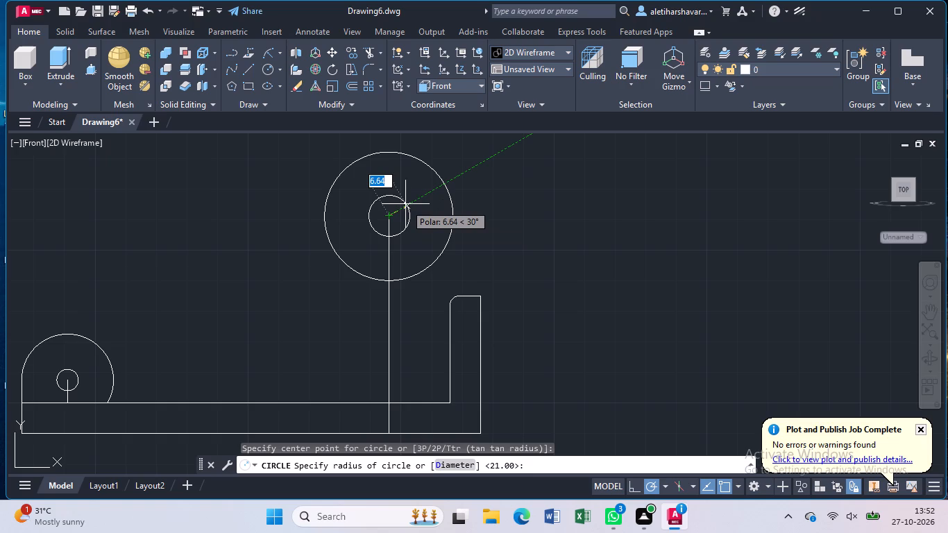
pyautogui.press('8')
pyautogui.press('Return')
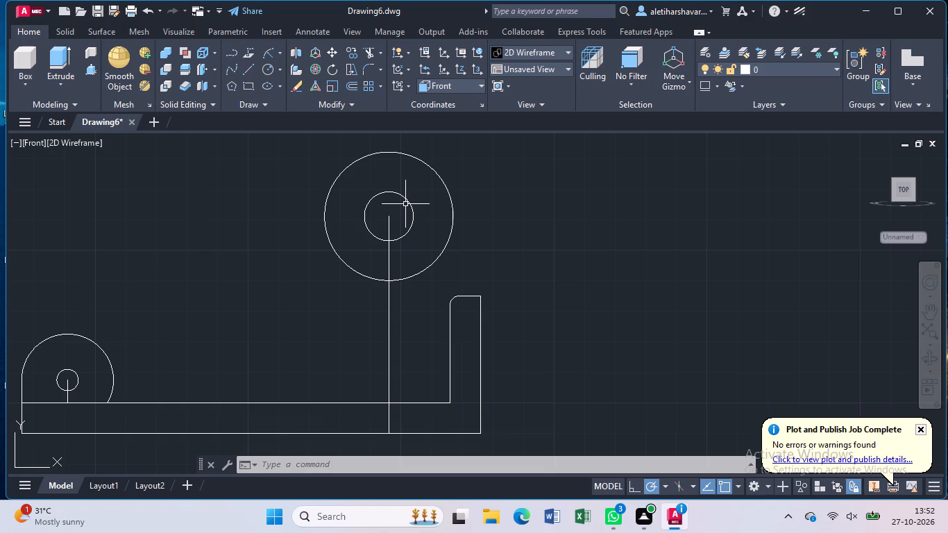
# Draw a vertical line about 40 mm up from the upright's upper right corner.
pyautogui.press('l')
pyautogui.press('Return')
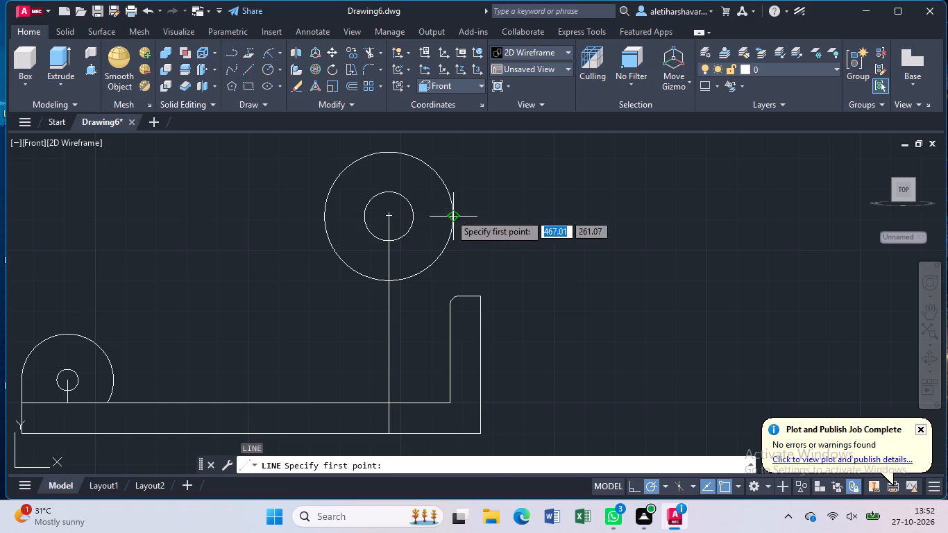
pyautogui.click(480, 294)
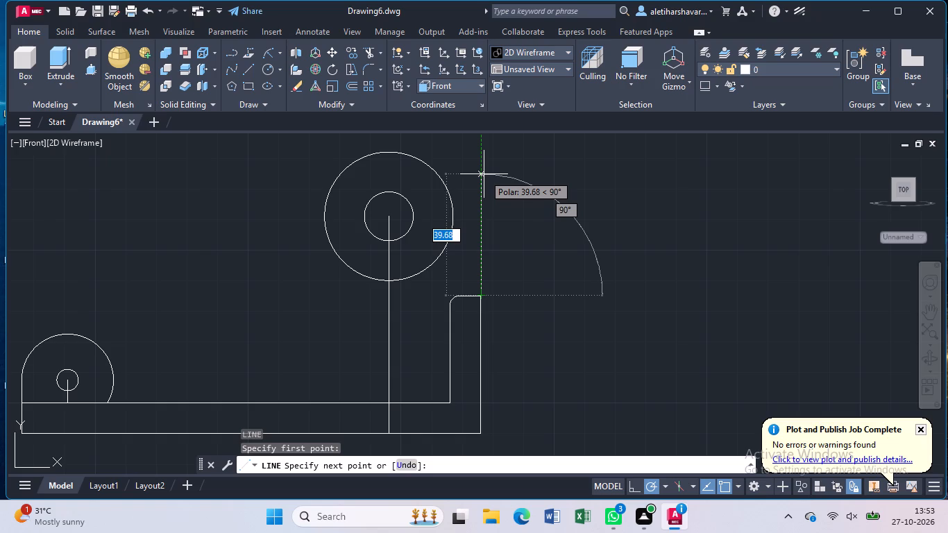
pyautogui.click(484, 174)
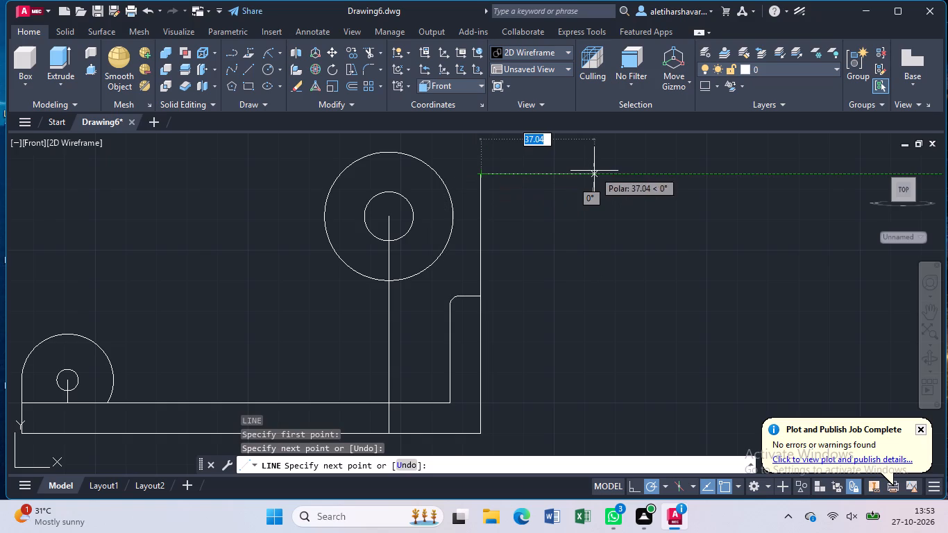
pyautogui.press('Escape')
# Draw a 10 mm horizontal line to the right from the centre of the two concentric circles.
pyautogui.press('l')
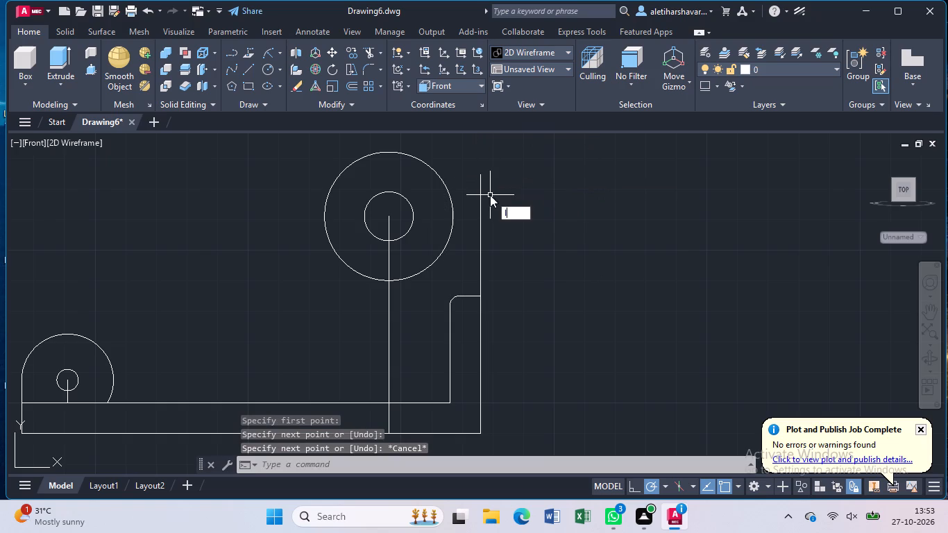
pyautogui.press('Return')
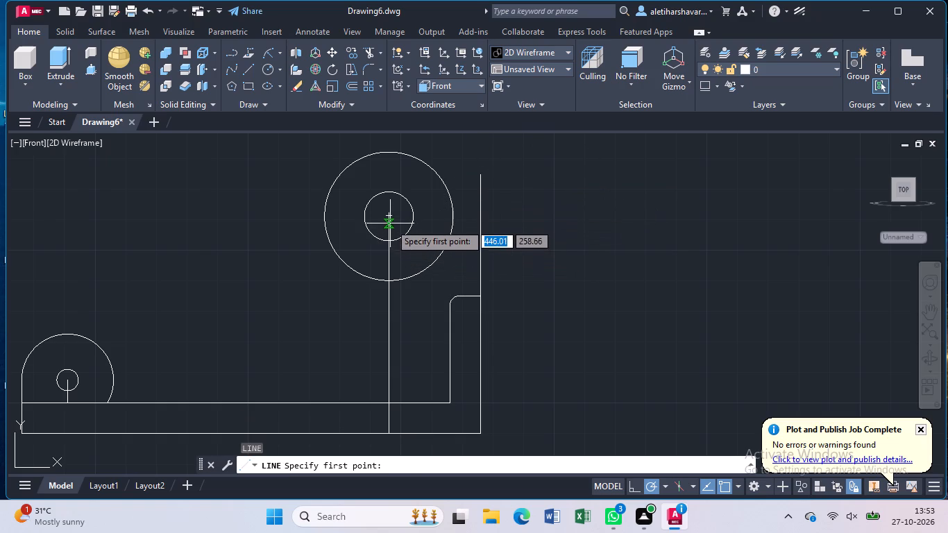
pyautogui.click(388, 219)
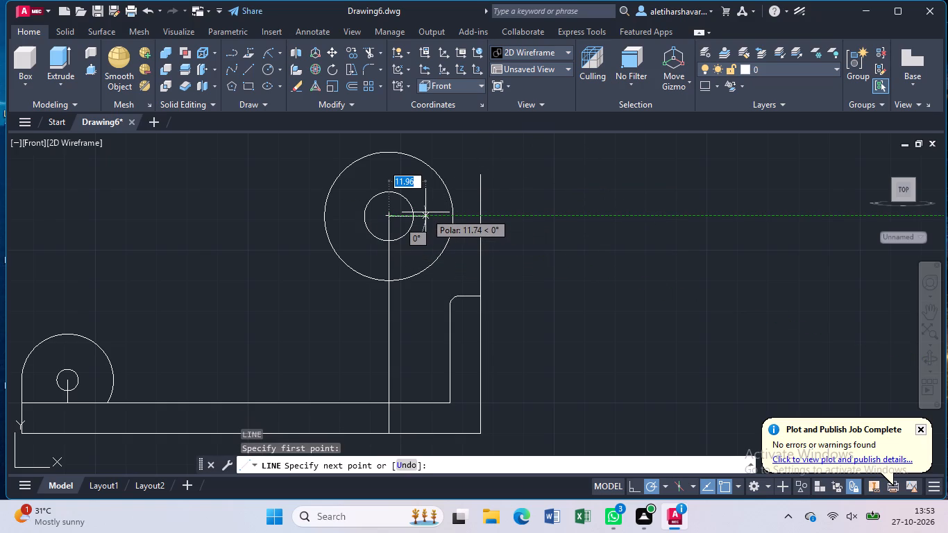
pyautogui.press('1')
pyautogui.press('0')
pyautogui.press('Return')
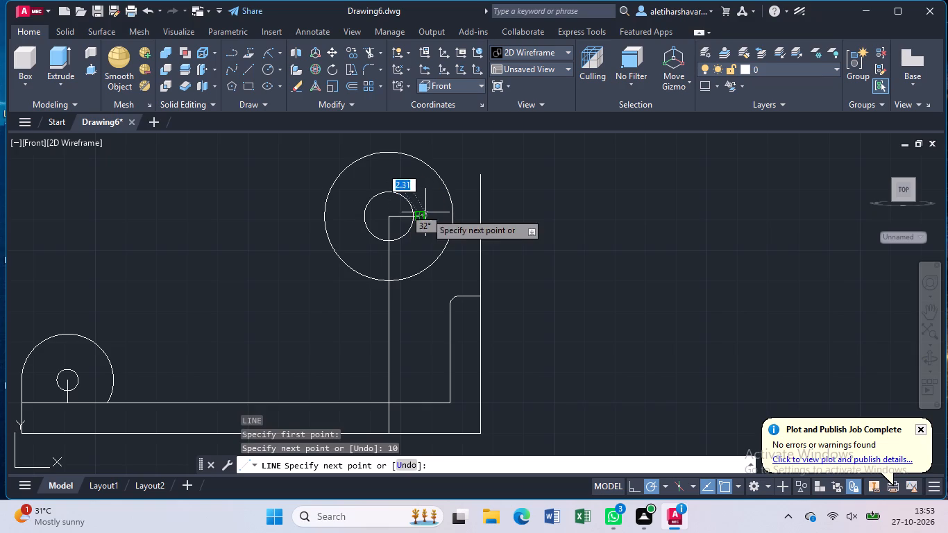
pyautogui.press('Escape')
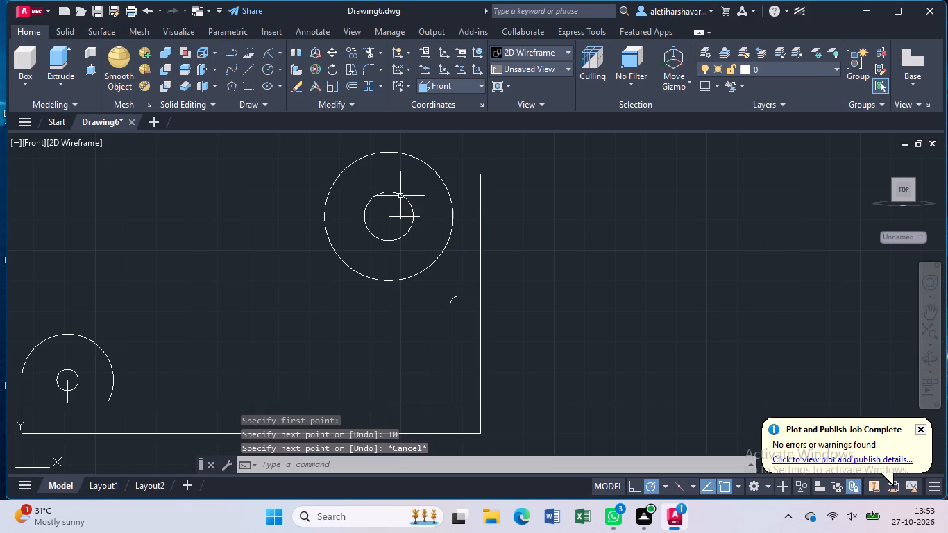
# Move both concentric circles from their centre to the right end of the 10 mm horizontal line.
pyautogui.click(400, 196)
pyautogui.click(418, 158)
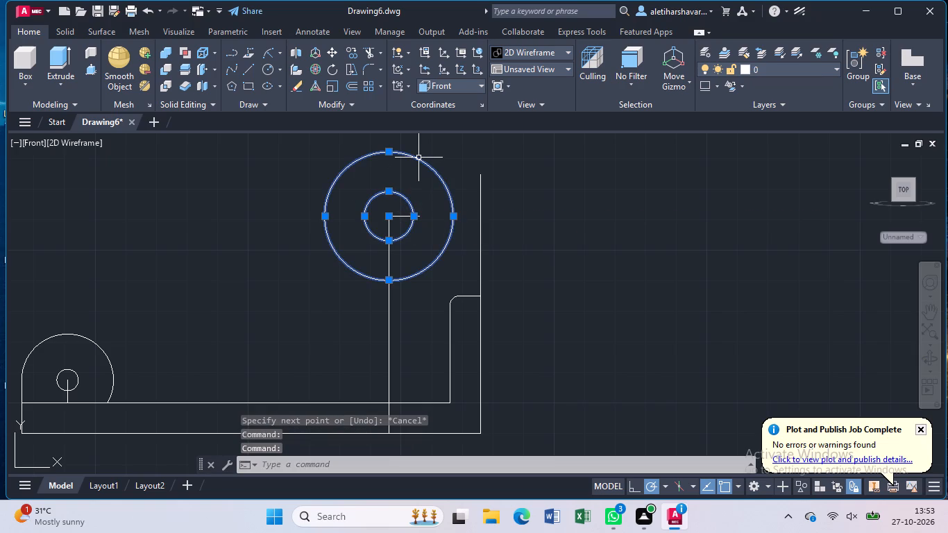
pyautogui.write('mo')
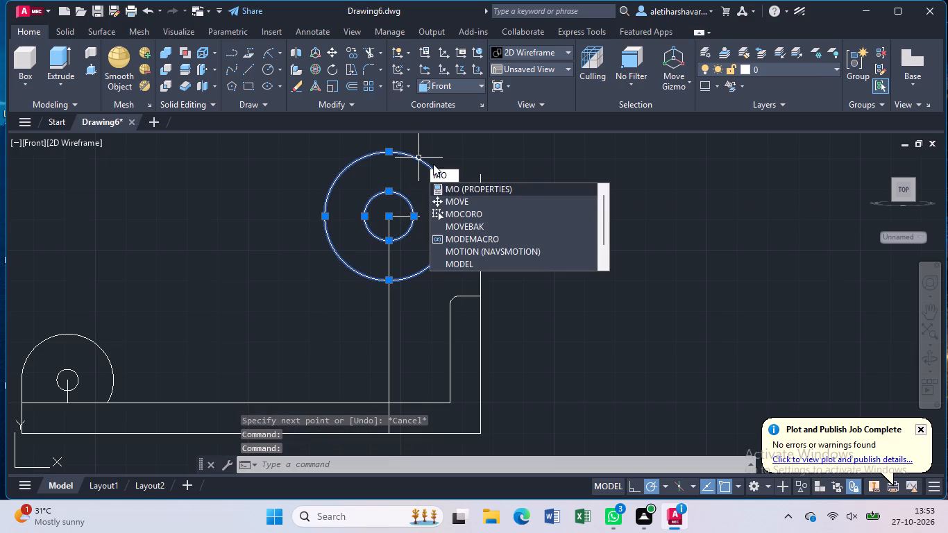
pyautogui.click(456, 201)
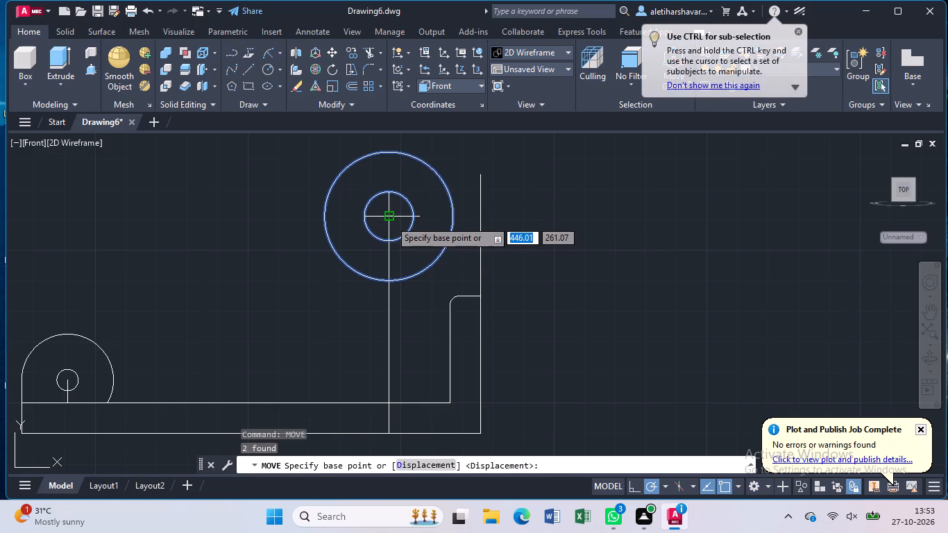
pyautogui.click(389, 219)
pyautogui.scroll(2, 417, 215)
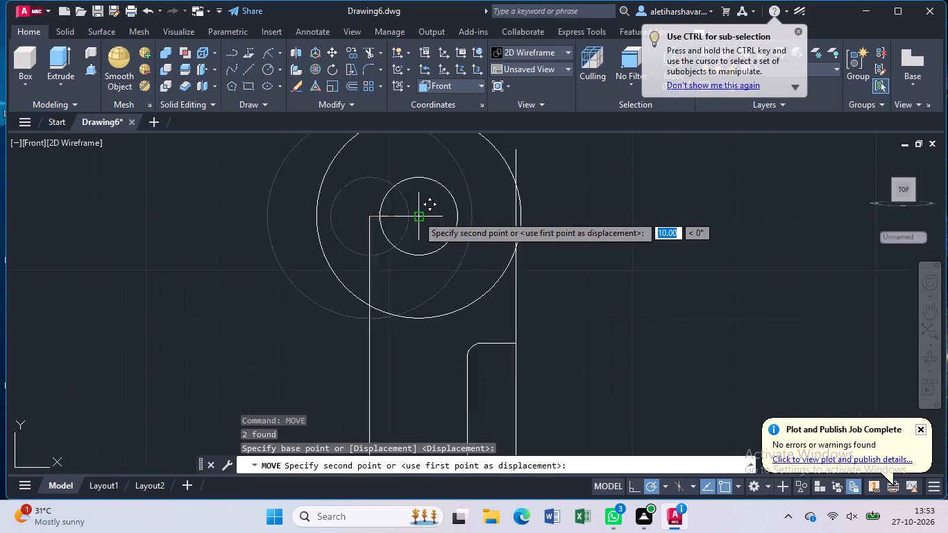
pyautogui.scroll(1, 417, 215)
pyautogui.click(417, 215)
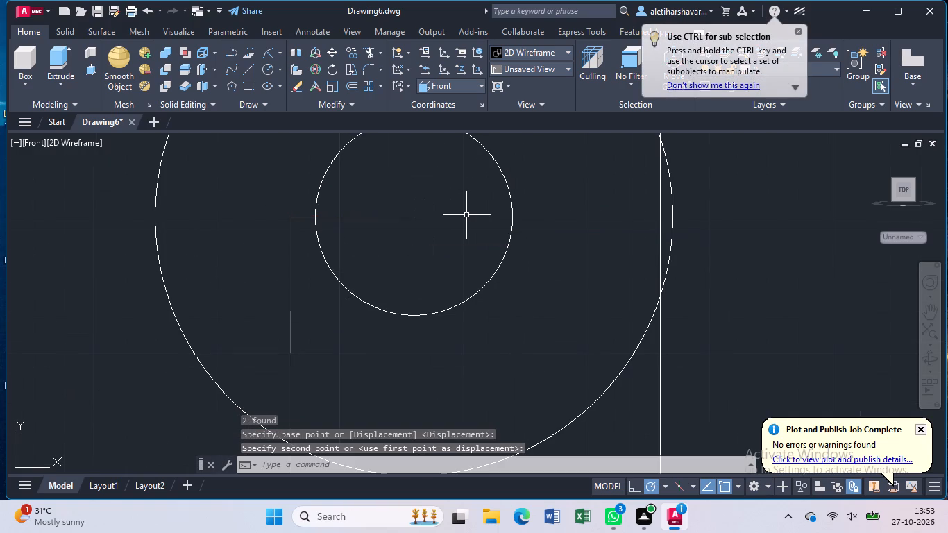
pyautogui.press('Escape')
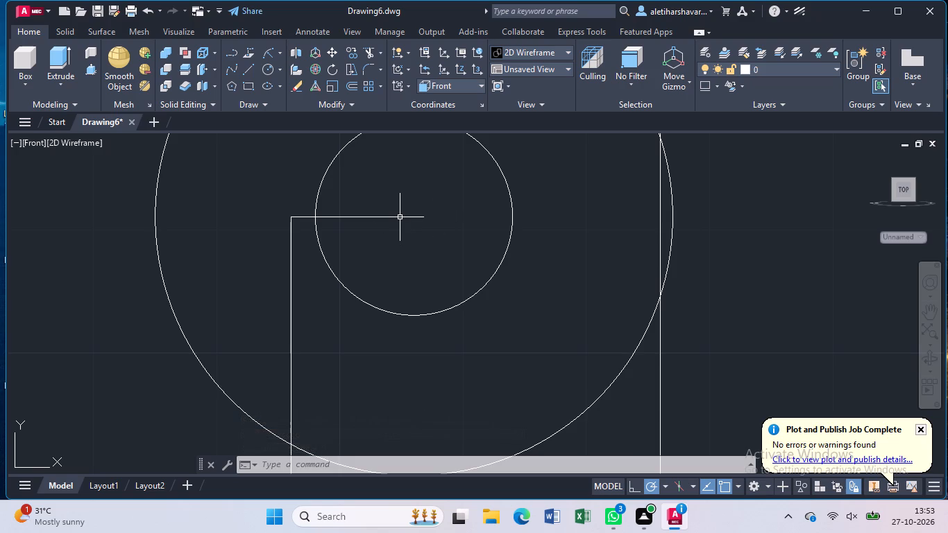
# Trim the upright's extended right vertical line where it runs above and inside the large circle.
pyautogui.scroll(-3, 400, 217)
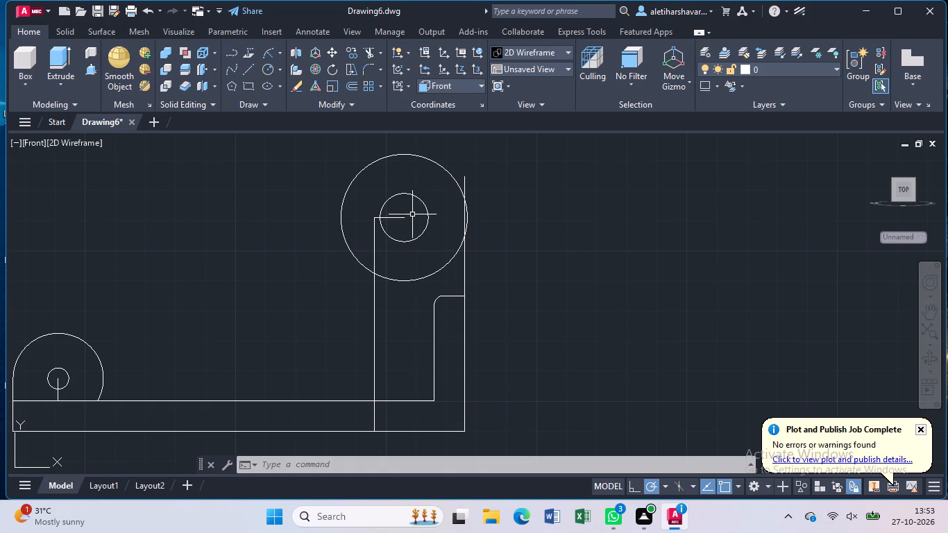
pyautogui.scroll(1, 414, 214)
pyautogui.write('tr')
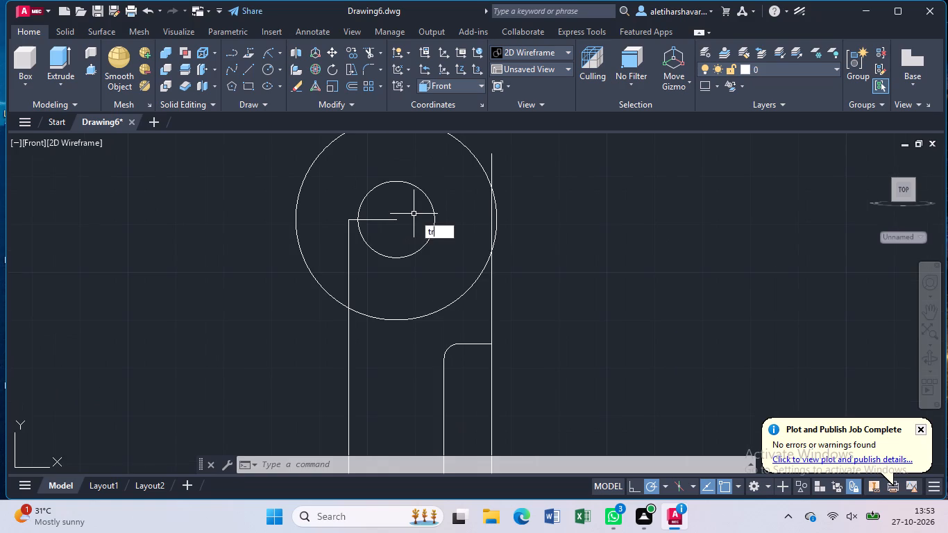
pyautogui.press('Return')
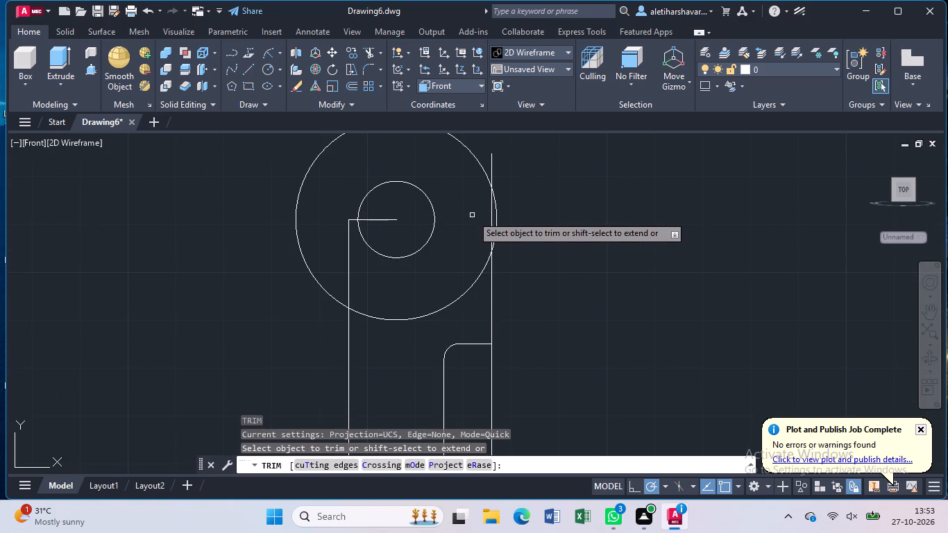
pyautogui.click(490, 164)
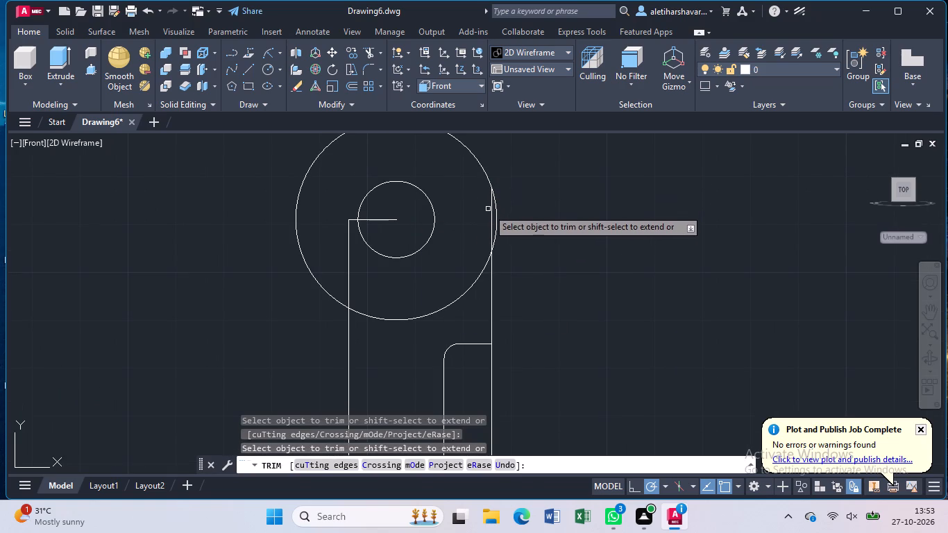
pyautogui.click(491, 214)
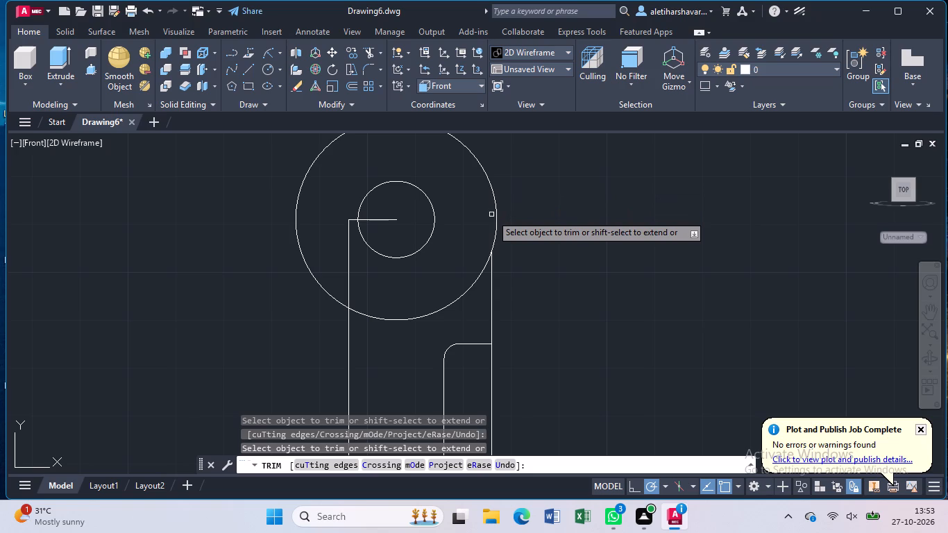
# Trim away the 10 mm horizontal line and the left vertical line's part inside the large circle.
pyautogui.click(390, 218)
pyautogui.scroll(-1, 390, 218)
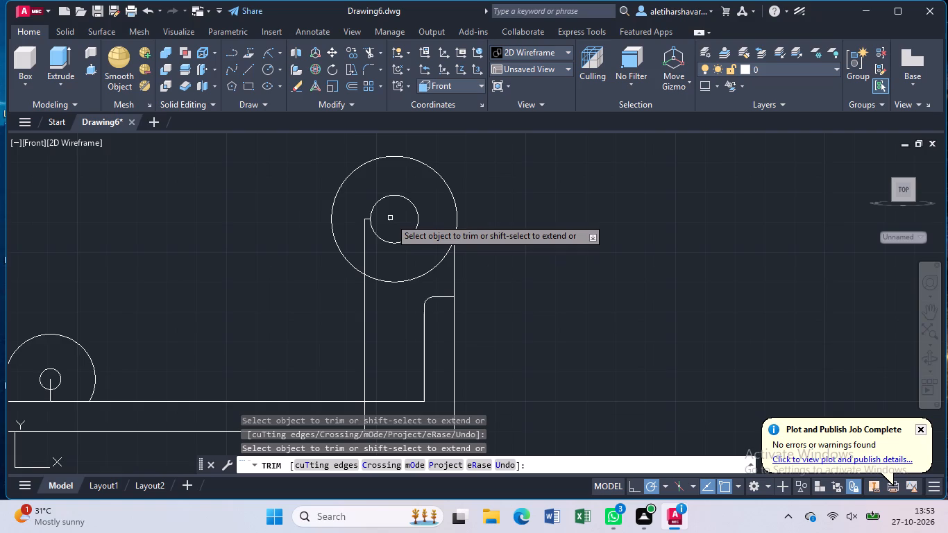
pyautogui.scroll(-1, 390, 218)
pyautogui.scroll(1, 390, 218)
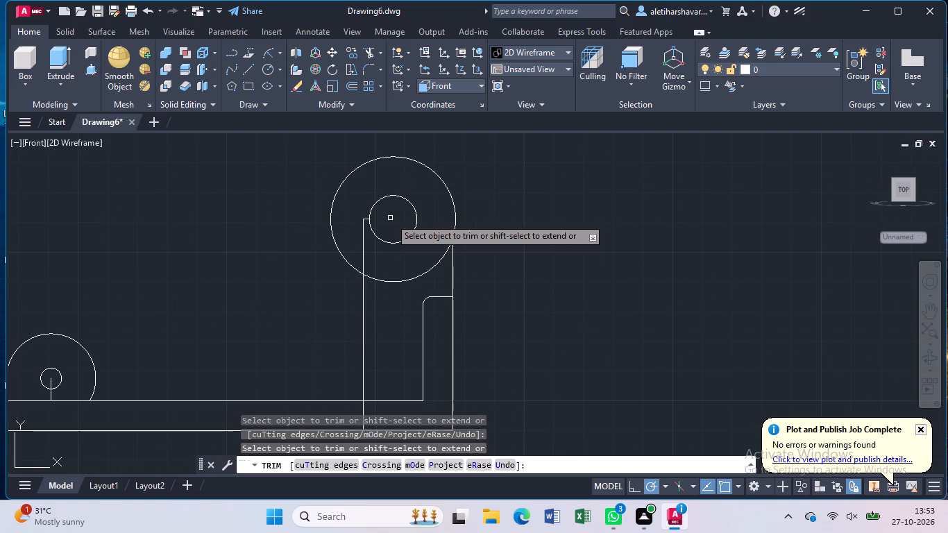
pyautogui.click(366, 219)
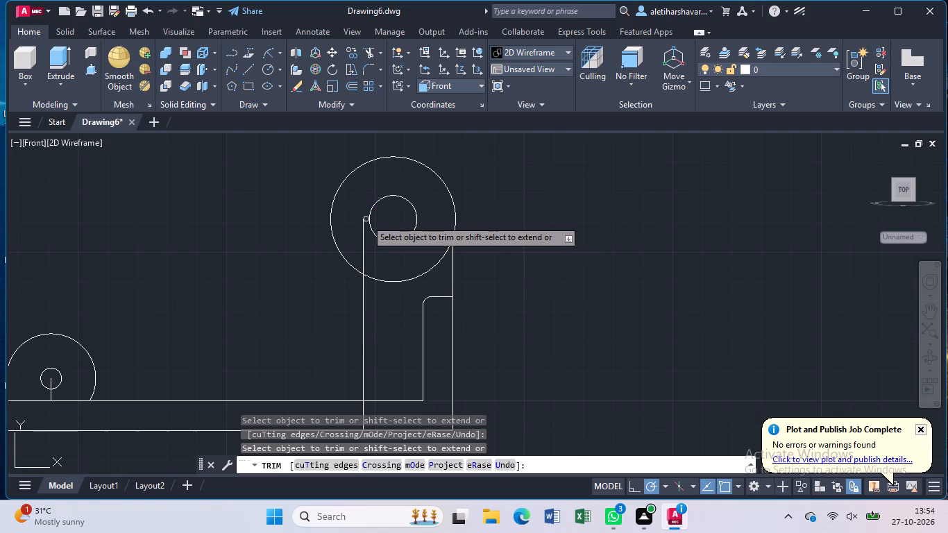
pyautogui.click(361, 232)
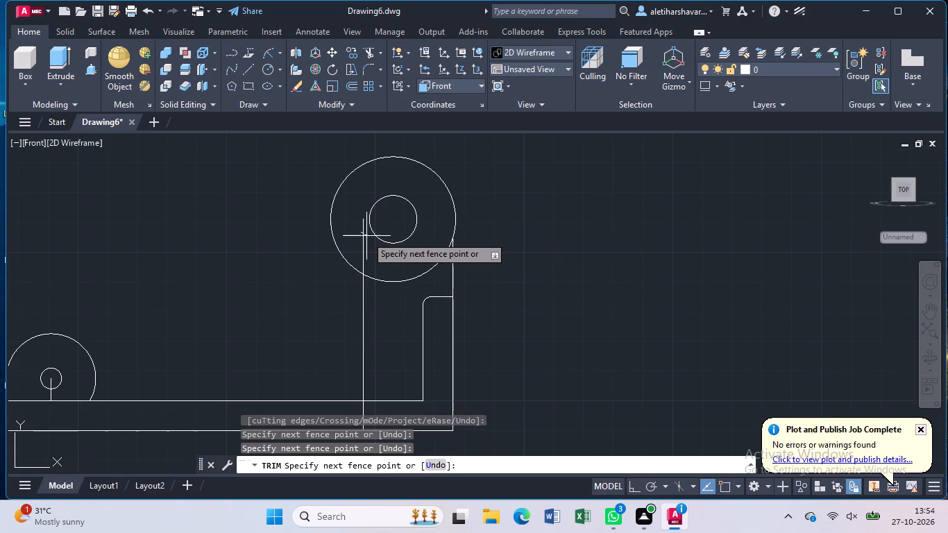
pyautogui.click(368, 237)
pyautogui.scroll(-1, 345, 246)
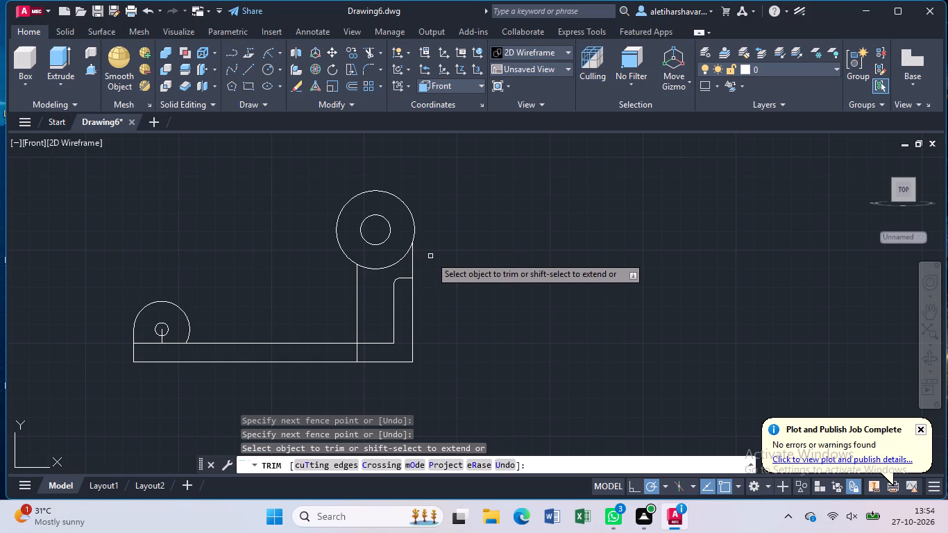
pyautogui.press('Escape')
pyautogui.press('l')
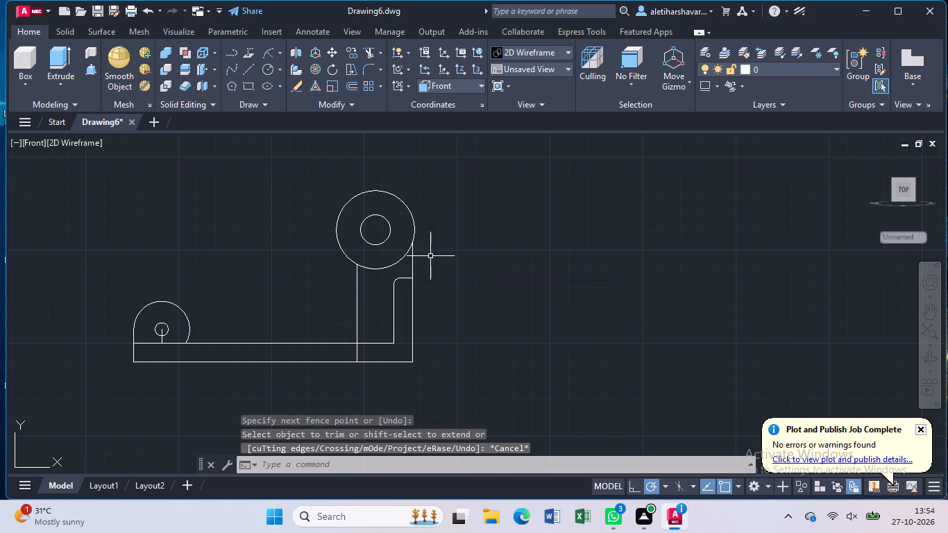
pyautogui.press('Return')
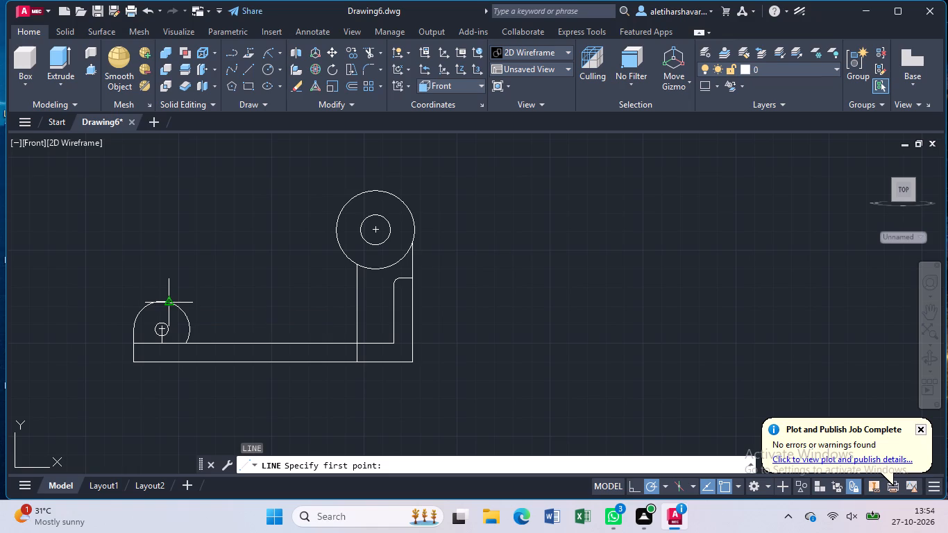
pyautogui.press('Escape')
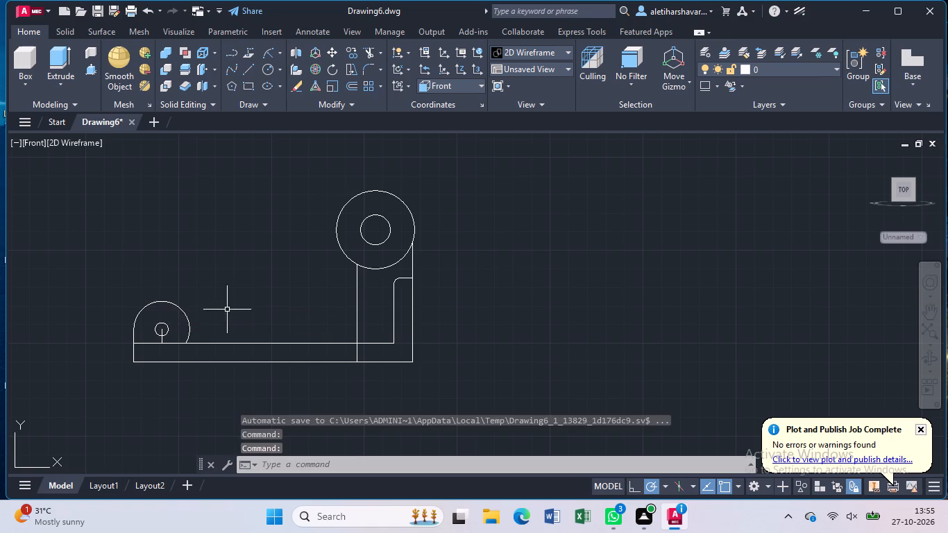
# Erase the vertical line below the large circle on the upright's left side, including its short leftover stub at the circle.
pyautogui.click(356, 297)
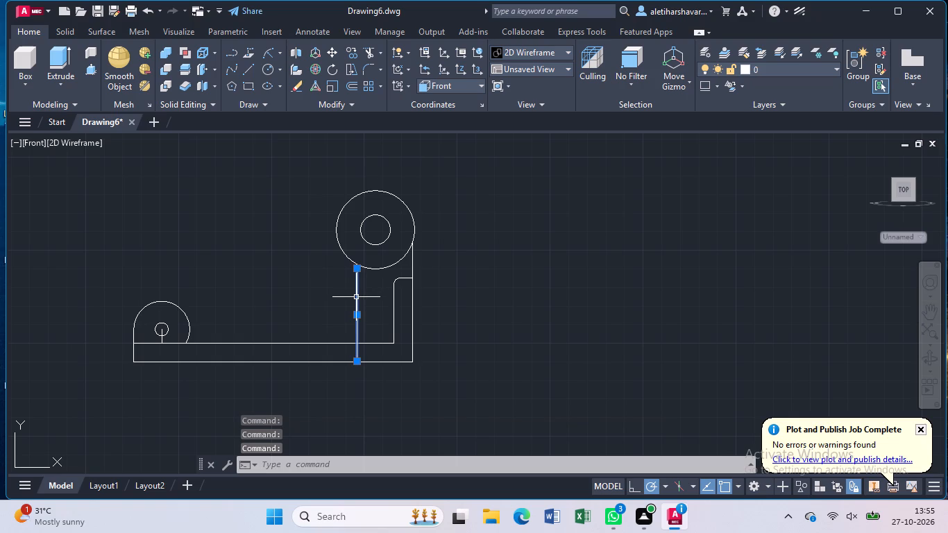
pyautogui.press('Delete')
pyautogui.scroll(2, 350, 282)
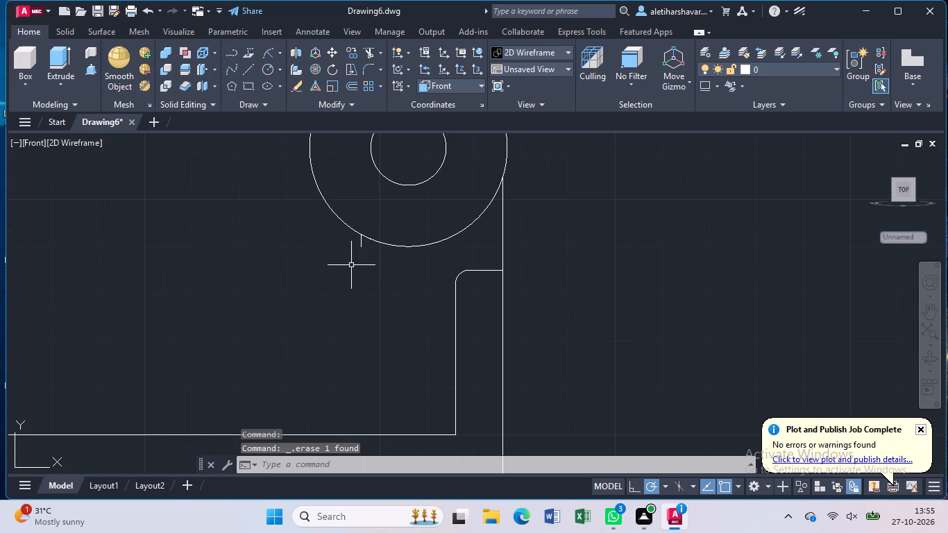
pyautogui.click(361, 246)
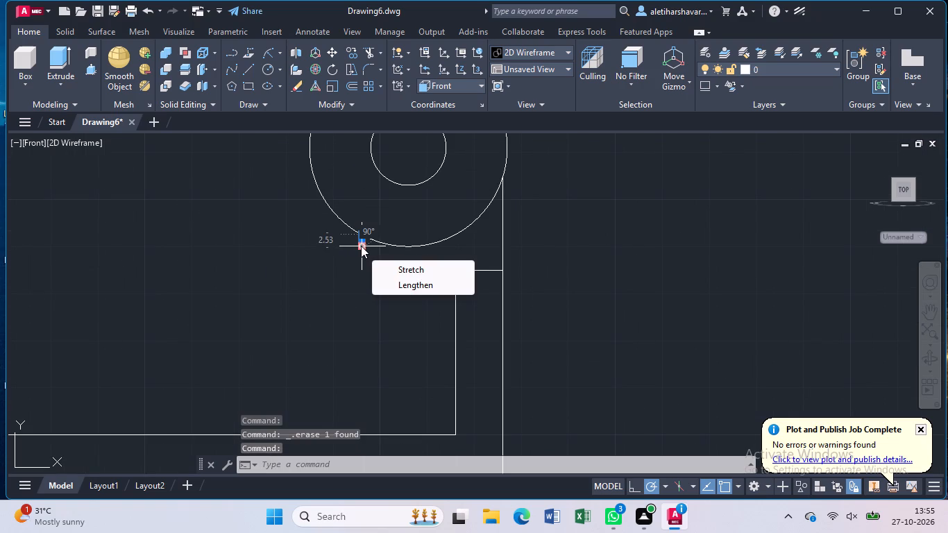
pyautogui.press('Delete')
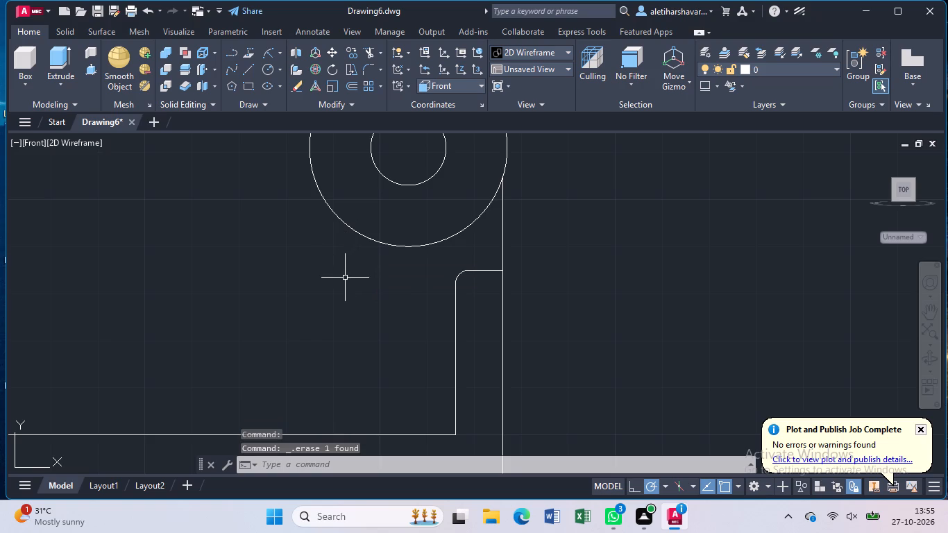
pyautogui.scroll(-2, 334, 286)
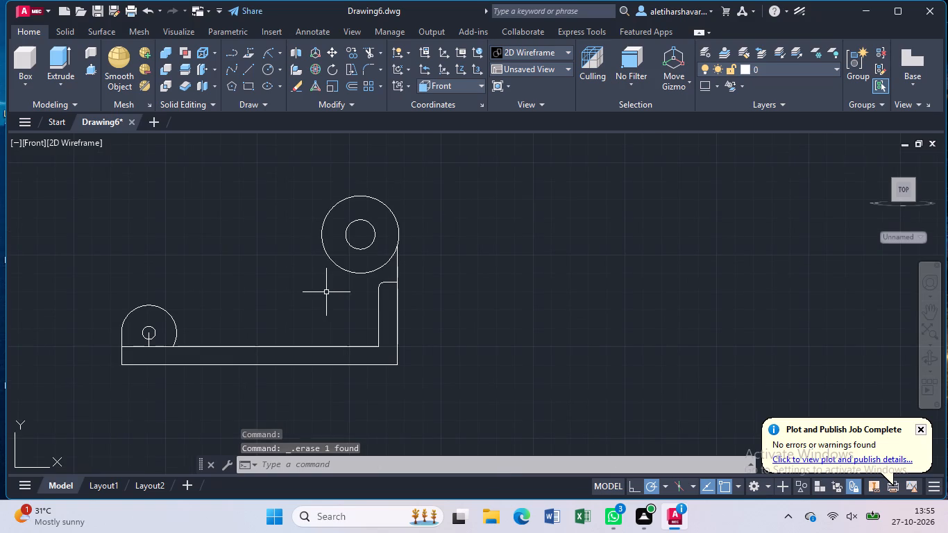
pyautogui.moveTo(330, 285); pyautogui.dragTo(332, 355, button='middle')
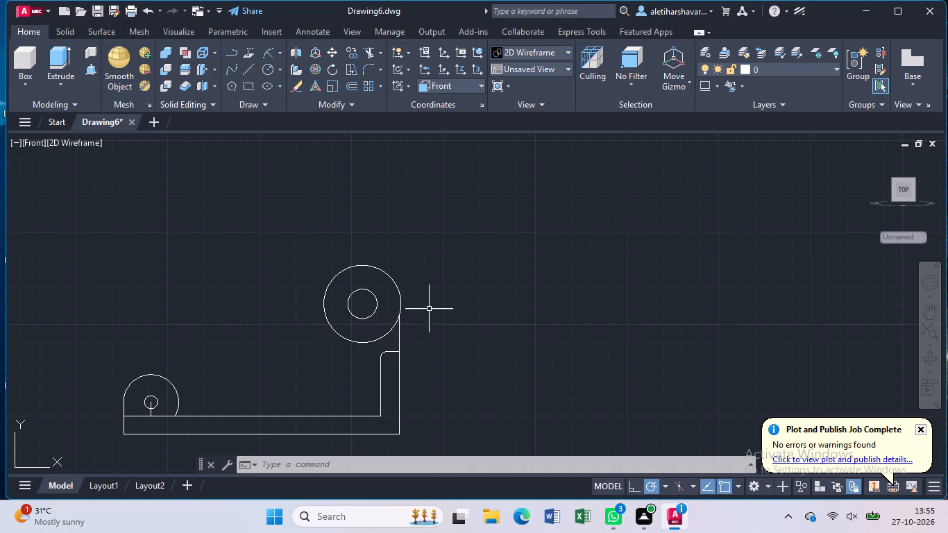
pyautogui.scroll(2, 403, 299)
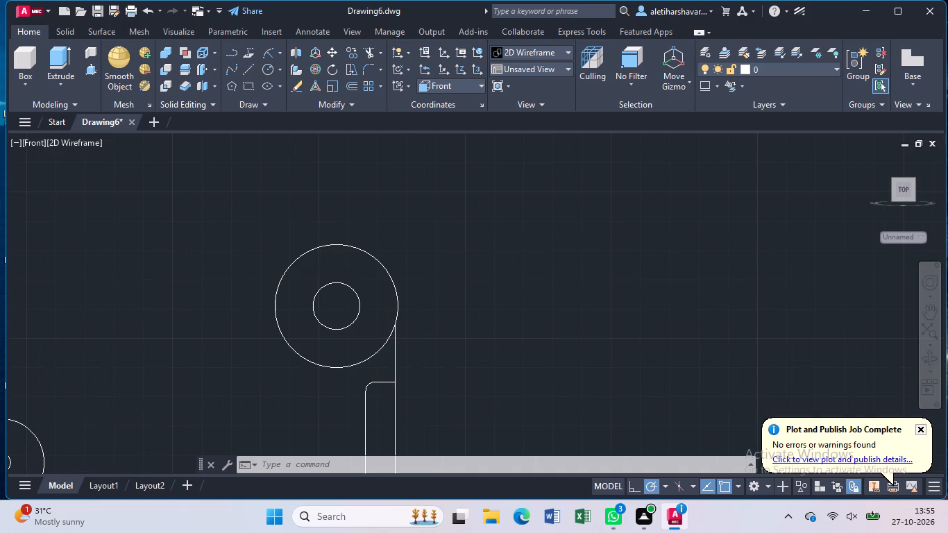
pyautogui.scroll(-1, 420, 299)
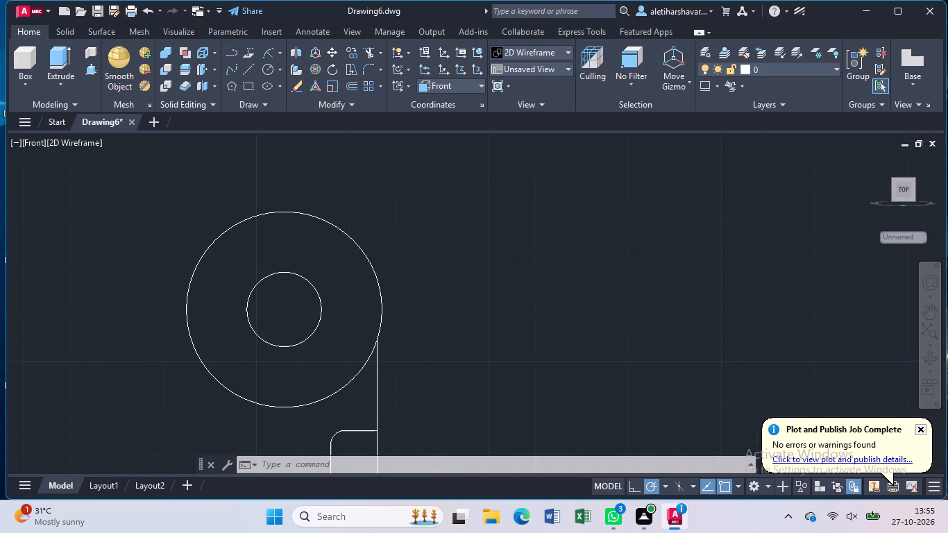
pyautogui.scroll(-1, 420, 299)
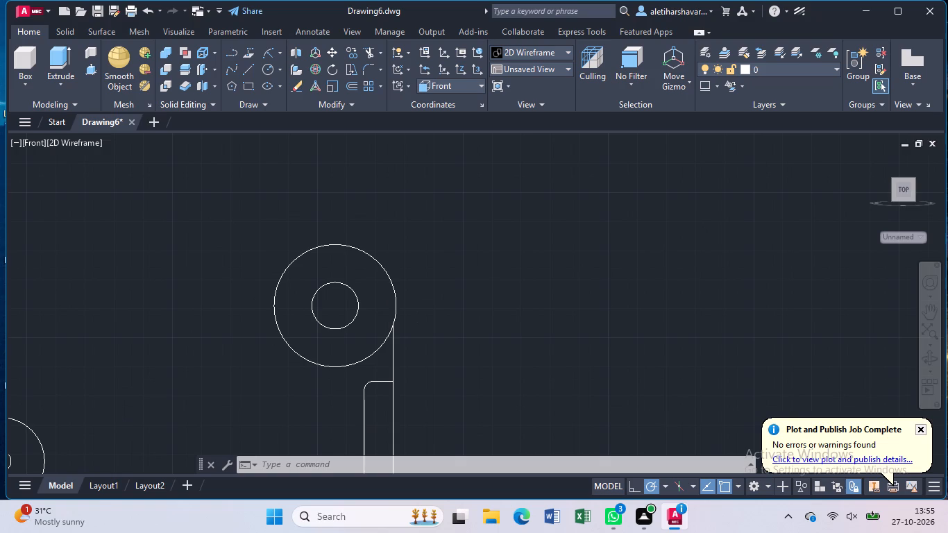
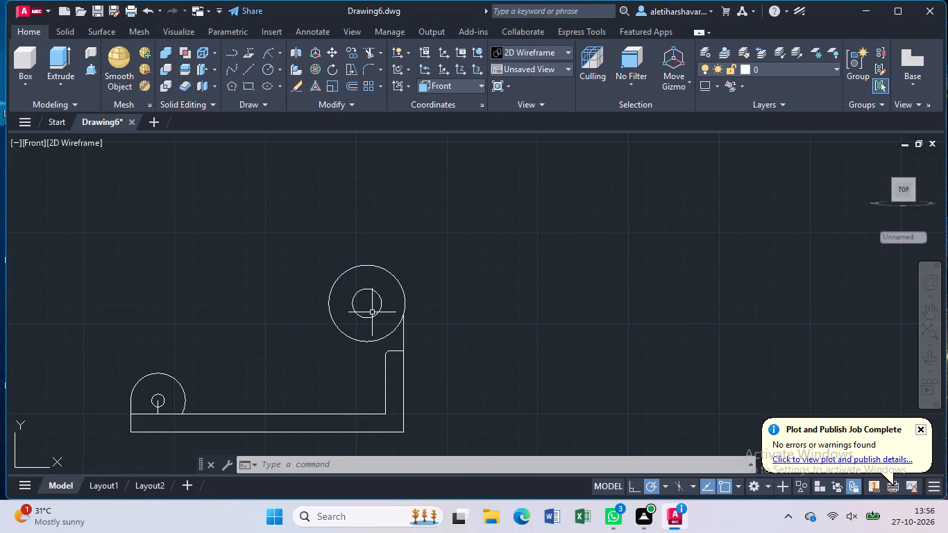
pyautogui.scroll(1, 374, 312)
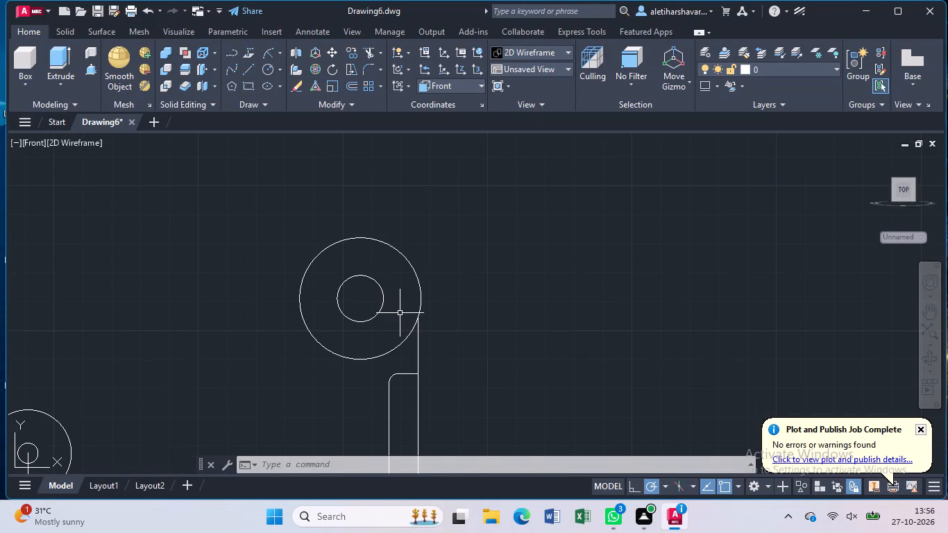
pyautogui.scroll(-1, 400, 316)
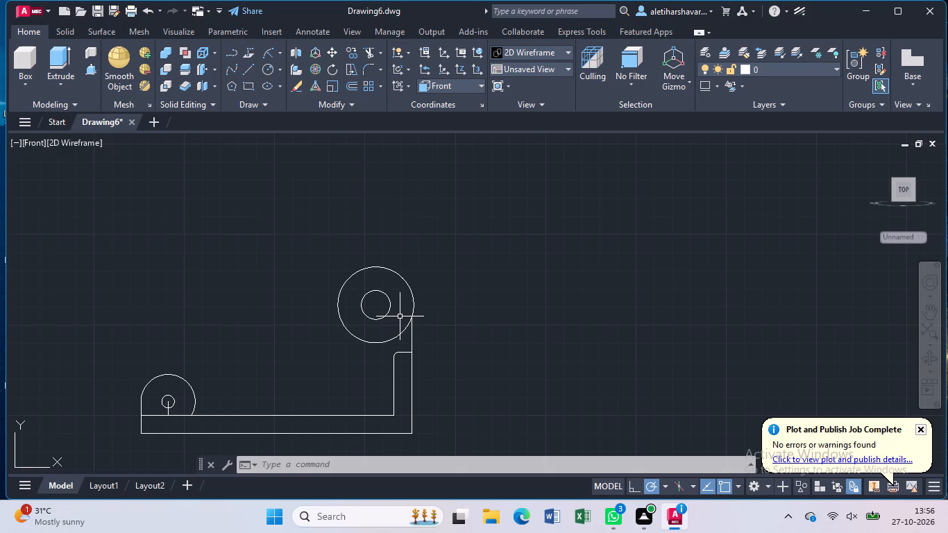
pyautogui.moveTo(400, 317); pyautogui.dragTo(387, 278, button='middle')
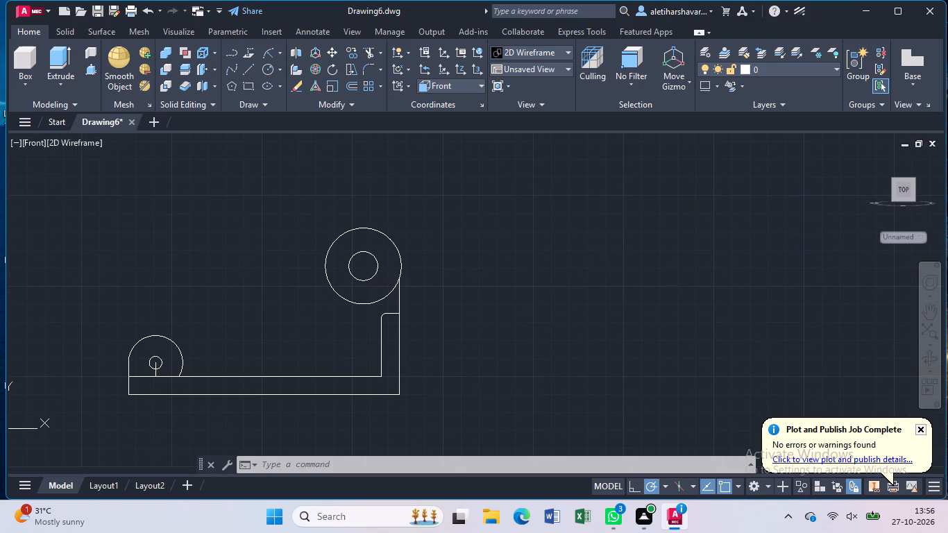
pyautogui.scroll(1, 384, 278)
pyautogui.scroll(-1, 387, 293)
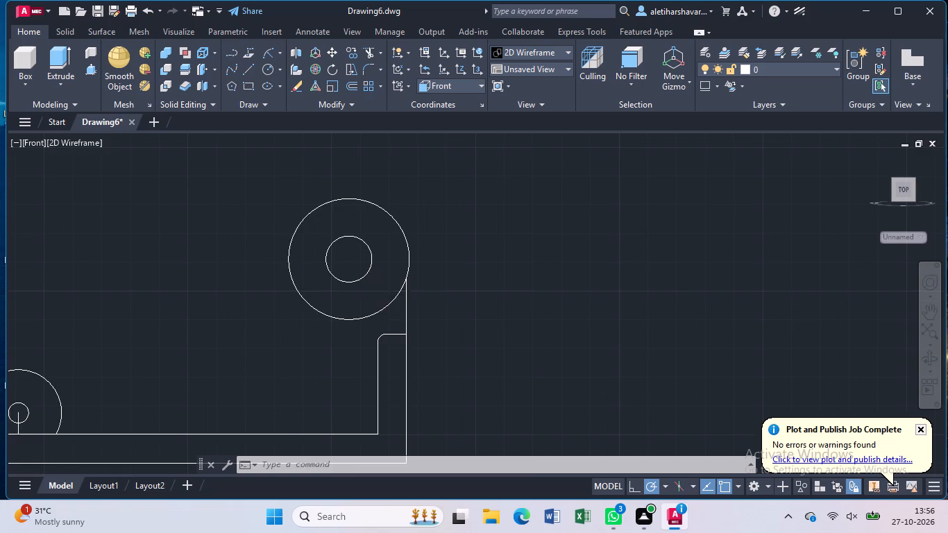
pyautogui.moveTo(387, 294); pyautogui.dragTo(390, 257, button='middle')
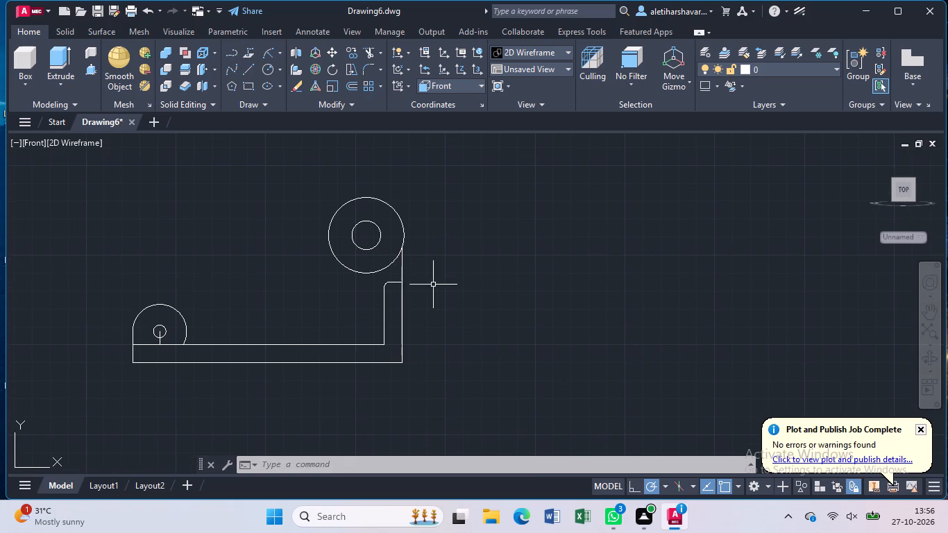
# Draw a horizontal line from the upper concentric circles' centre rightward to beyond the large circle's edge.
pyautogui.press('Escape')
pyautogui.press('l')
pyautogui.press('Return')
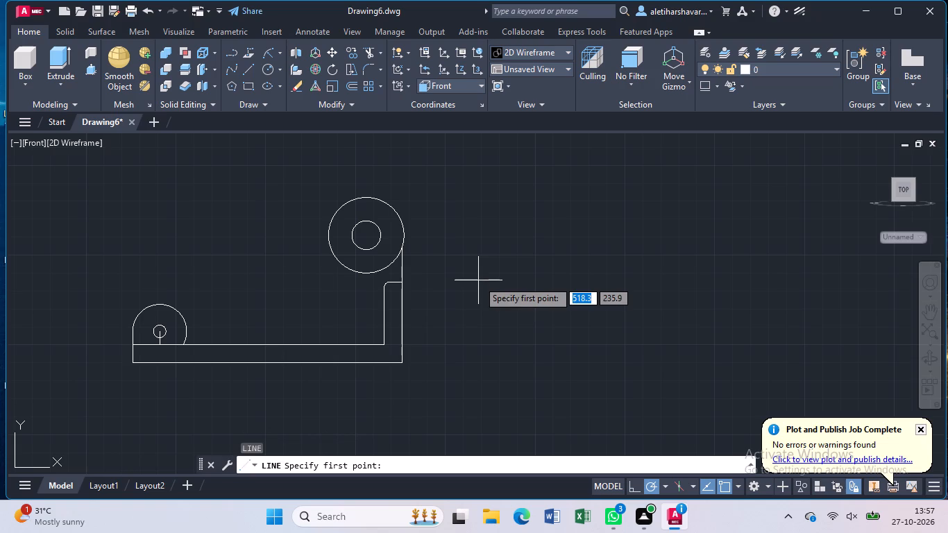
pyautogui.click(371, 237)
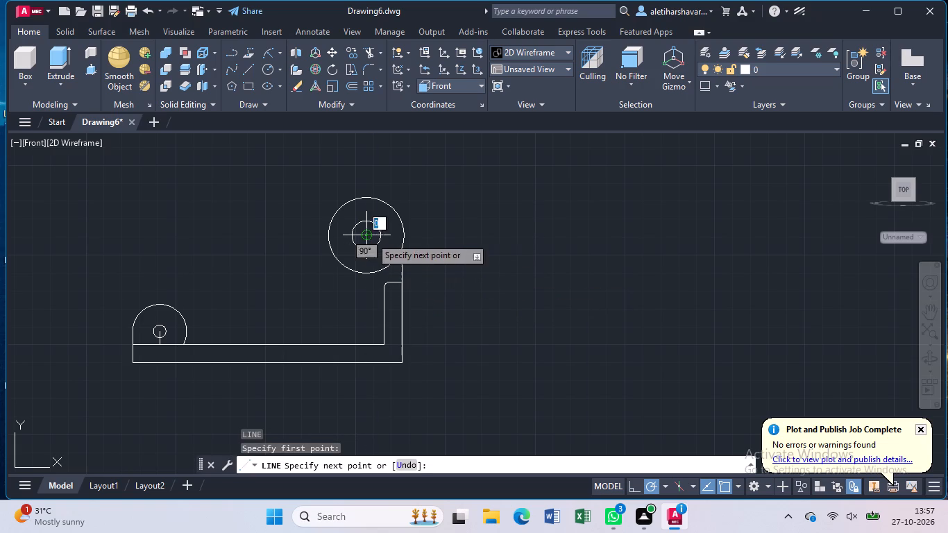
pyautogui.click(434, 235)
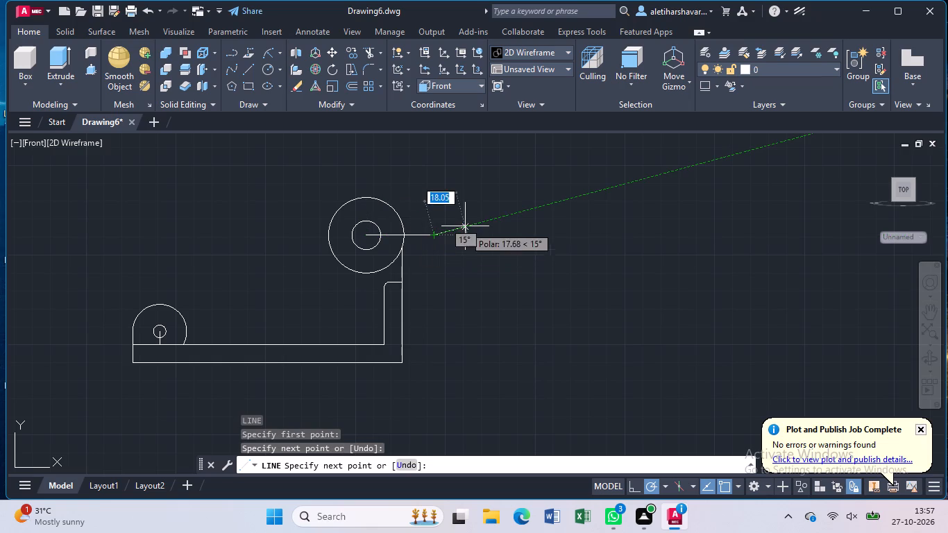
pyautogui.press('Escape')
# Trim the part of the new horizontal line that sticks out beyond the large circle.
pyautogui.write('tr')
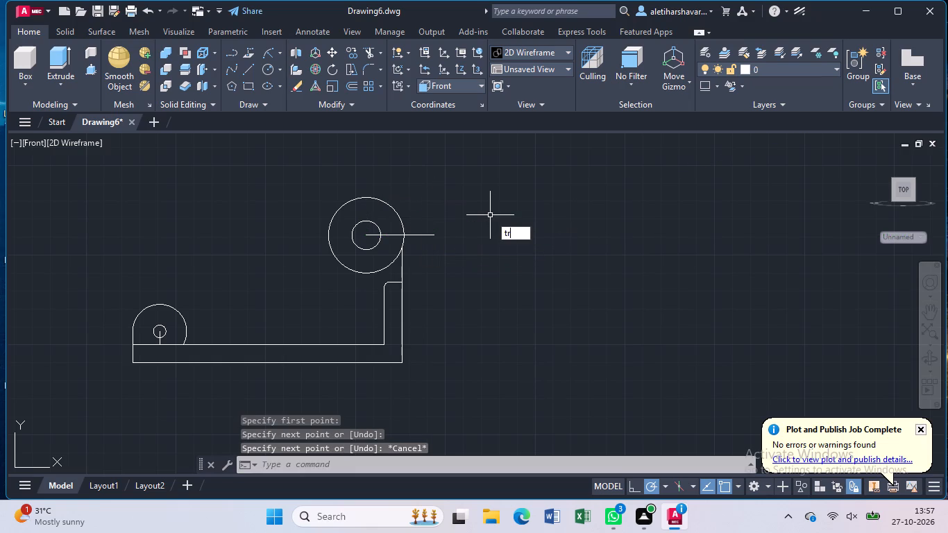
pyautogui.press('Return')
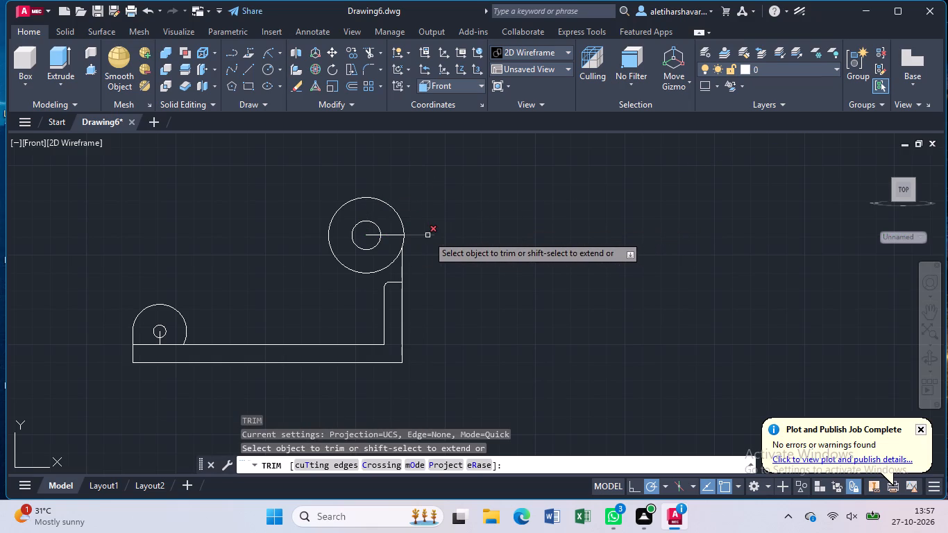
pyautogui.click(428, 235)
pyautogui.press('Escape')
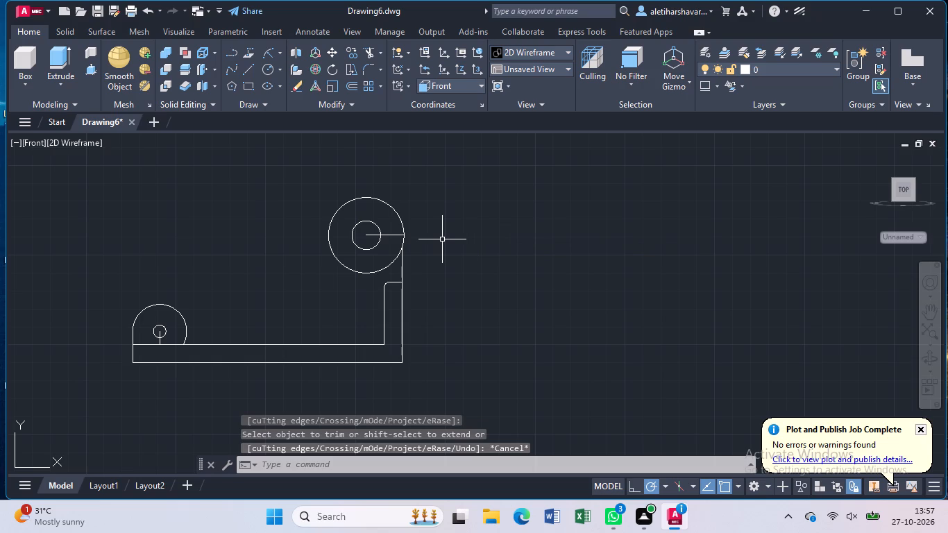
# Extend the upright's right vertical line up to the horizontal line inside the large circle.
pyautogui.write('trr')
pyautogui.press('Return')
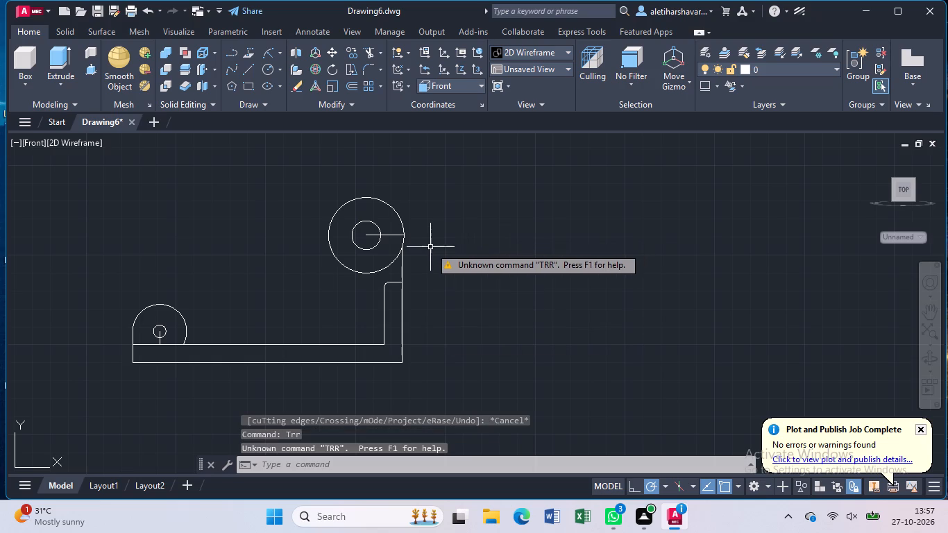
pyautogui.press('Escape')
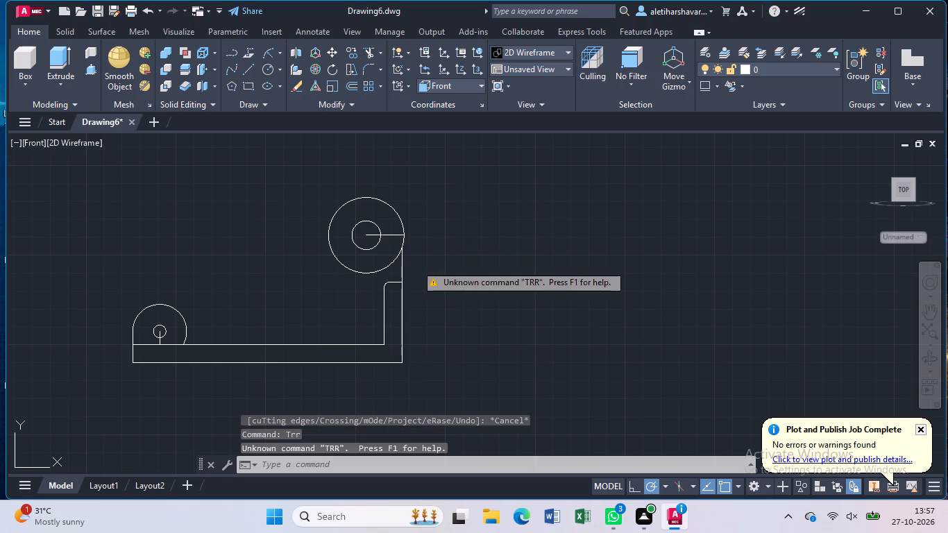
pyautogui.write('tr')
pyautogui.press('Return')
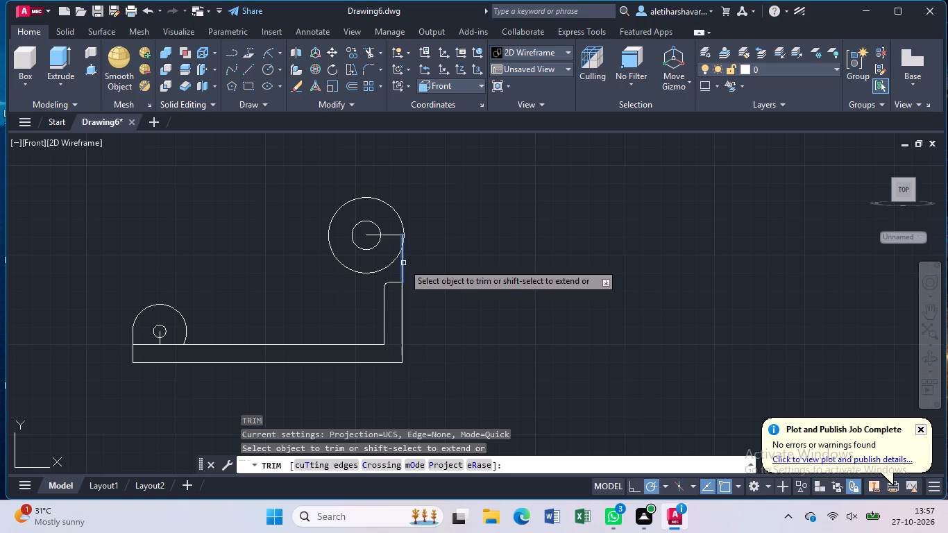
pyautogui.keyDown('shift'); pyautogui.click(403, 263); pyautogui.keyUp('shift')
pyautogui.scroll(2, 425, 253)
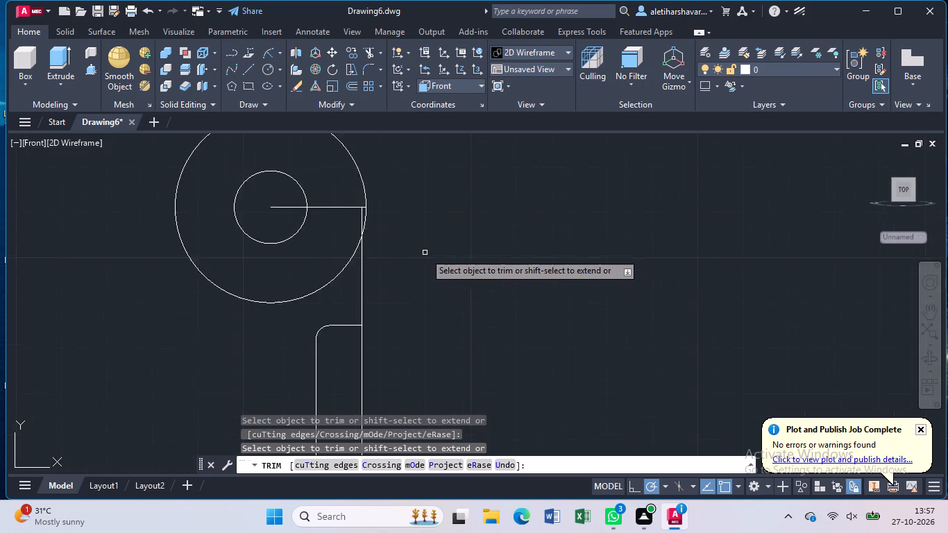
pyautogui.scroll(1, 425, 253)
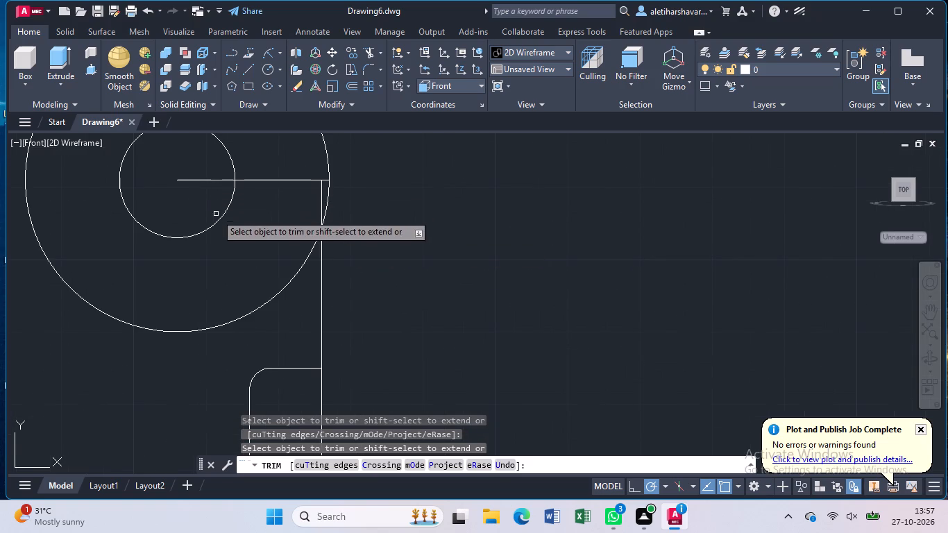
pyautogui.press('Escape')
# Move both concentric circles 1 mm left, from the horizontal line's right end to the upright vertical line's upper end.
pyautogui.click(228, 205)
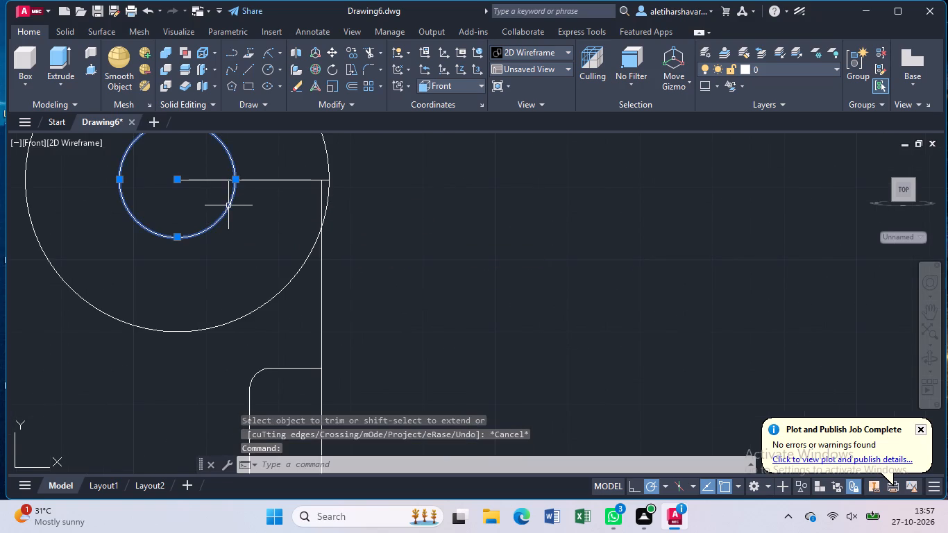
pyautogui.click(282, 289)
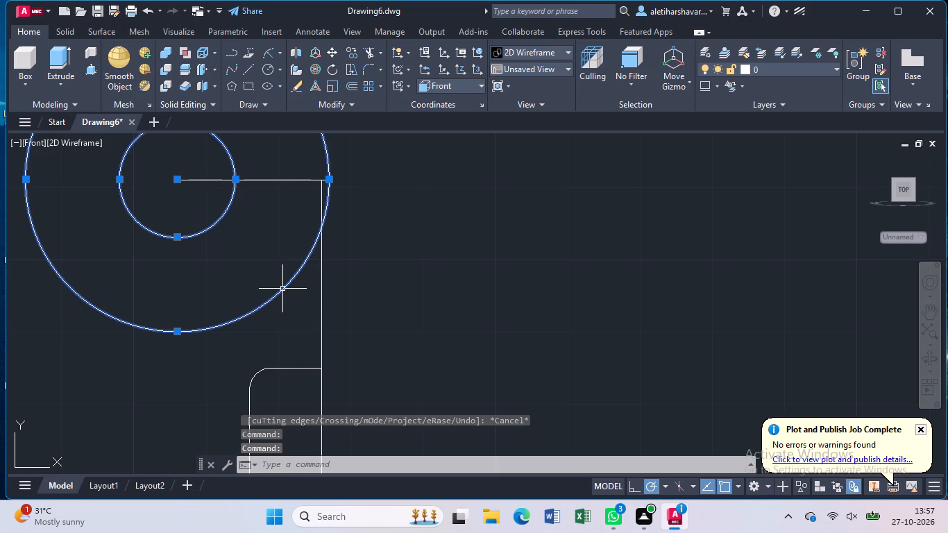
pyautogui.write('mo')
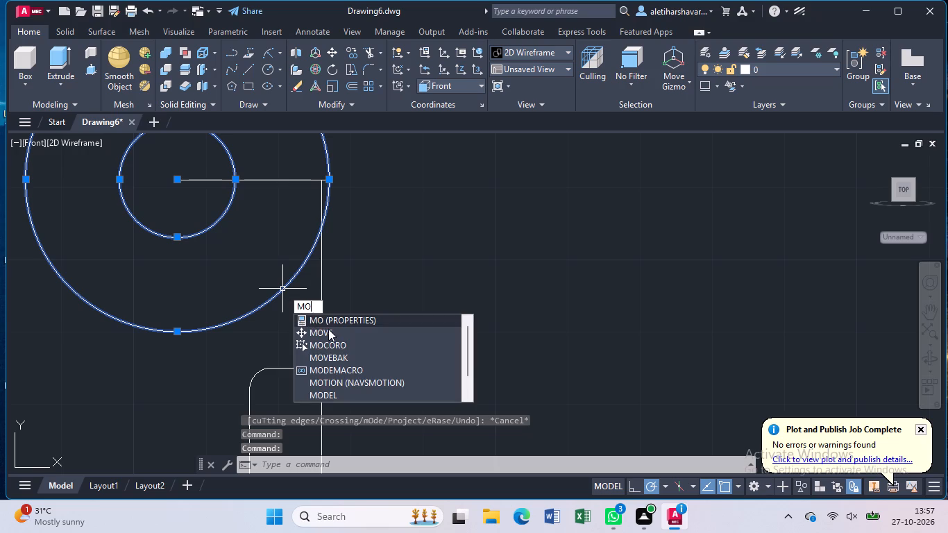
pyautogui.click(329, 330)
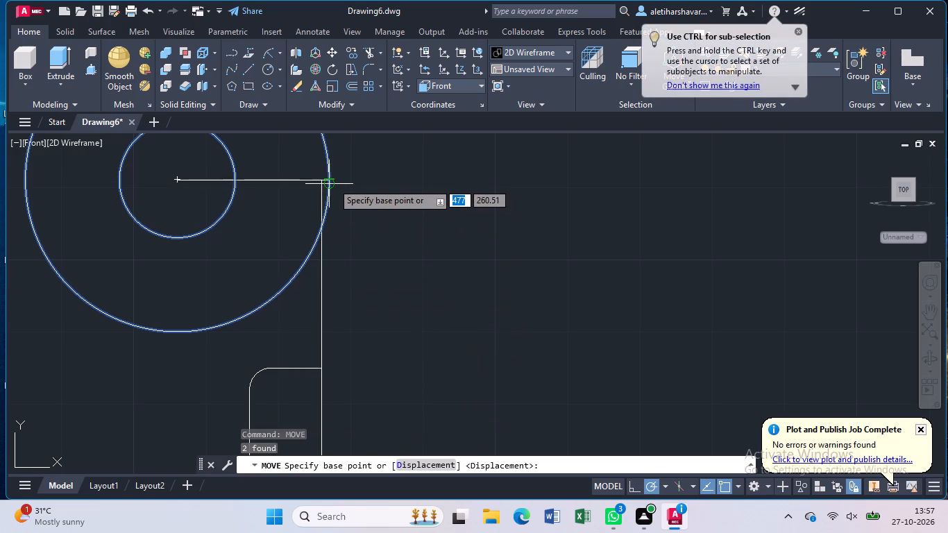
pyautogui.scroll(5, 334, 180)
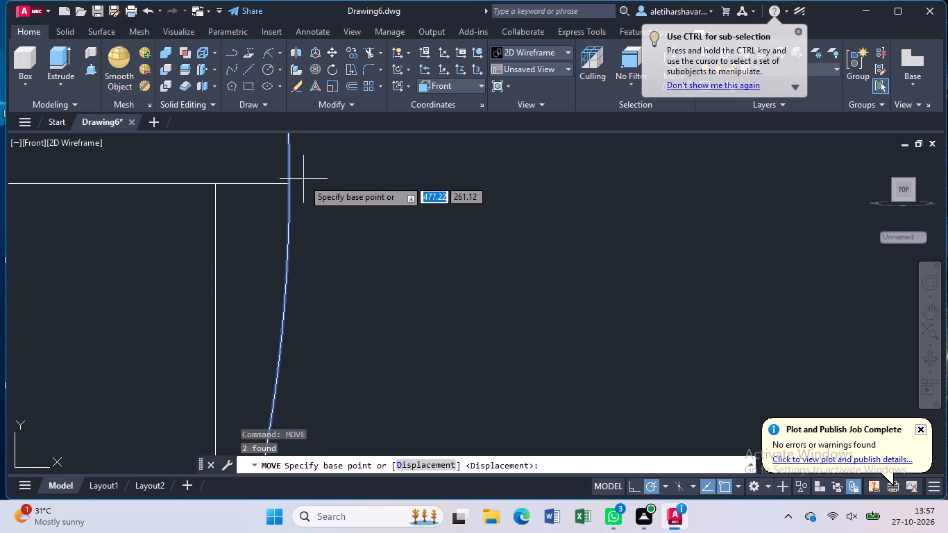
pyautogui.click(287, 185)
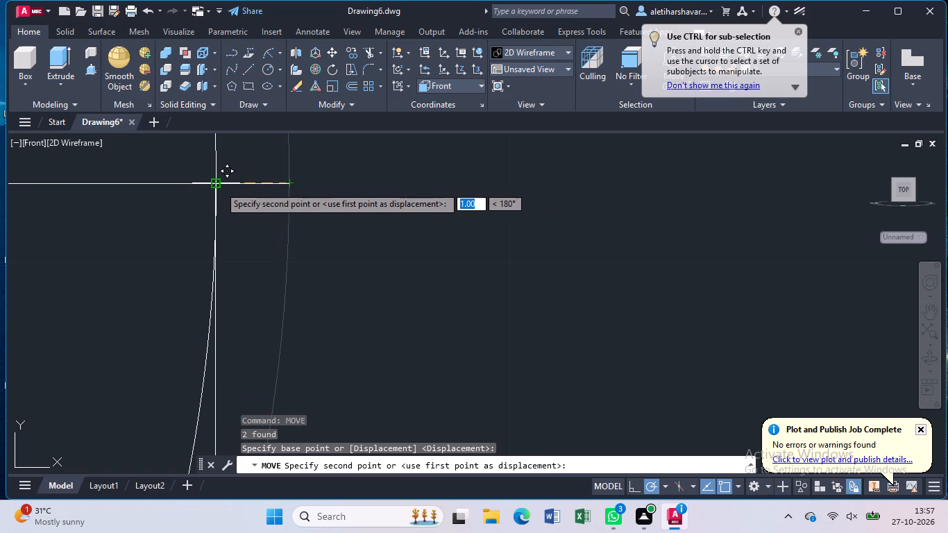
pyautogui.click(219, 186)
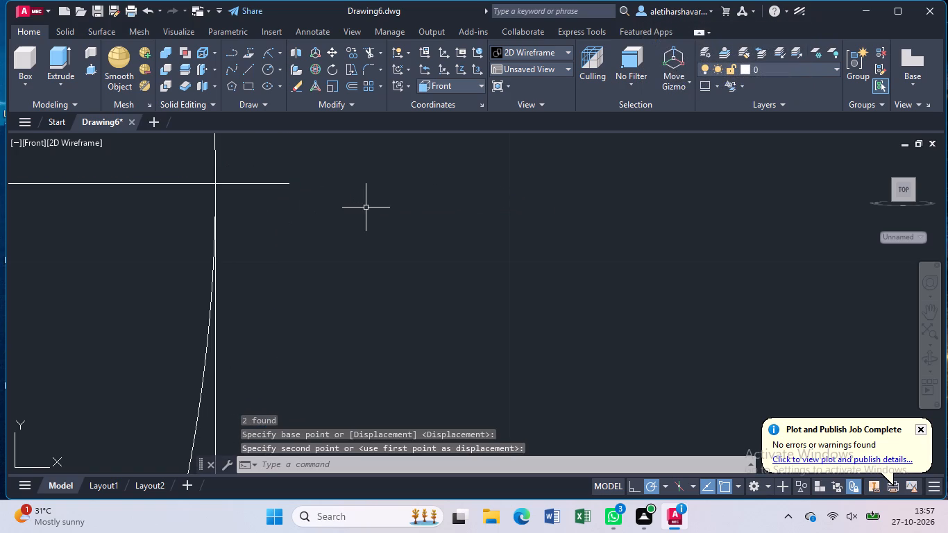
pyautogui.press('Escape')
# Trim the horizontal line's short stub beyond the upright's right vertical line.
pyautogui.write('tr')
pyautogui.press('Return')
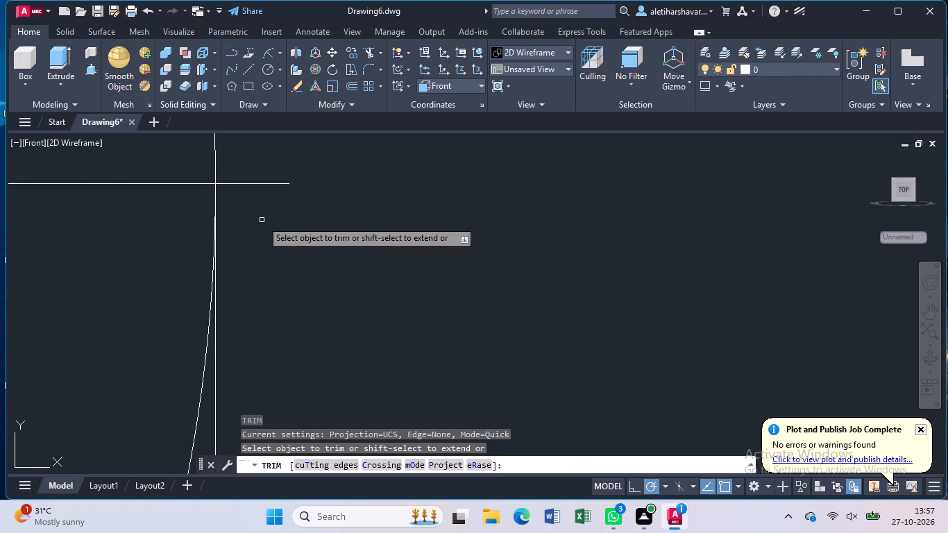
pyautogui.click(255, 183)
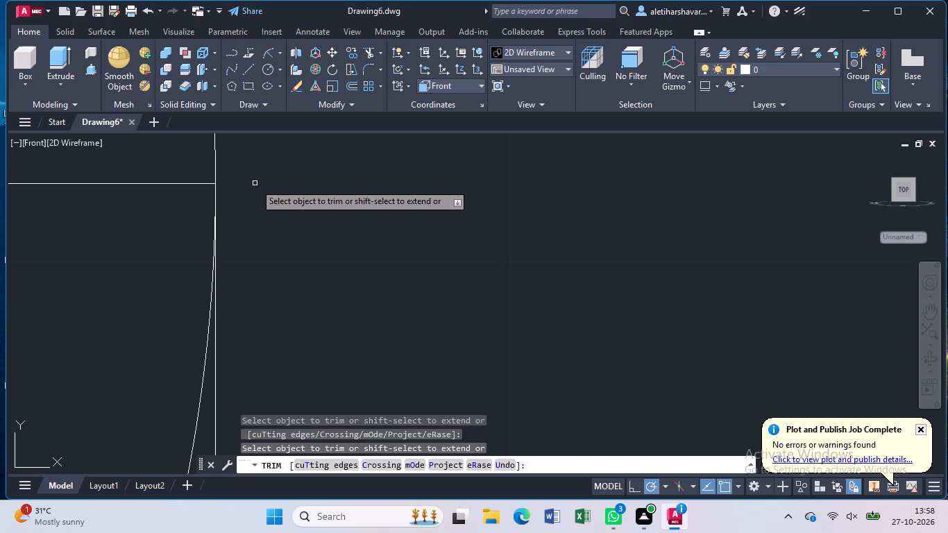
pyautogui.scroll(-7, 255, 183)
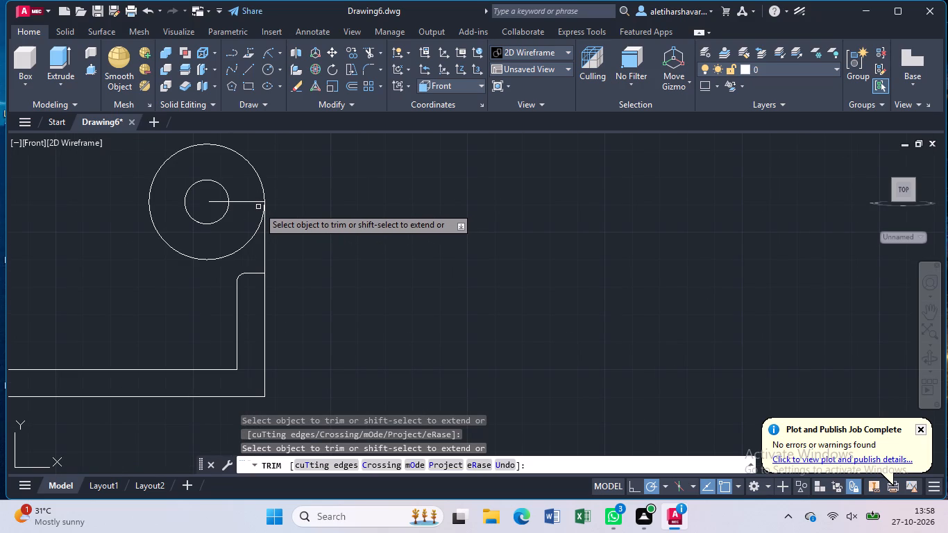
pyautogui.scroll(1, 237, 203)
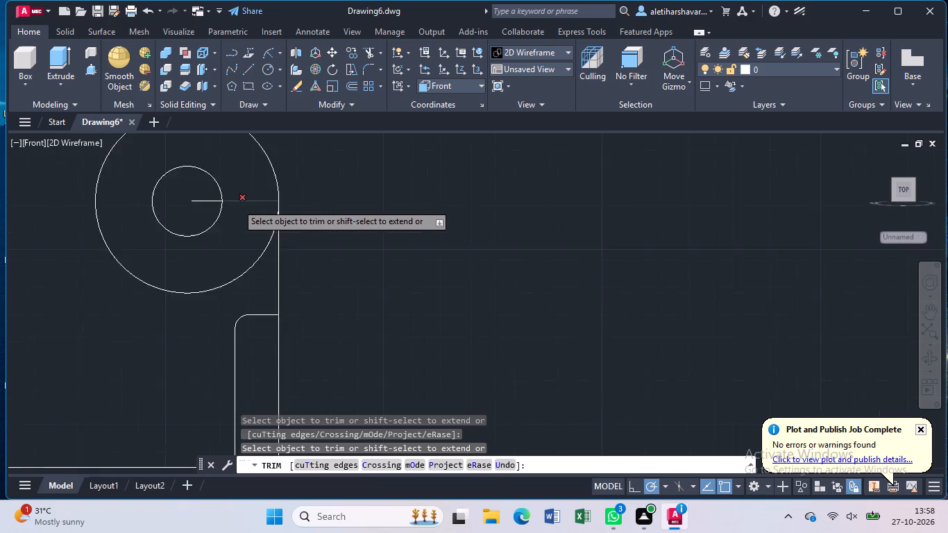
pyautogui.scroll(3, 237, 203)
pyautogui.scroll(3, 339, 221)
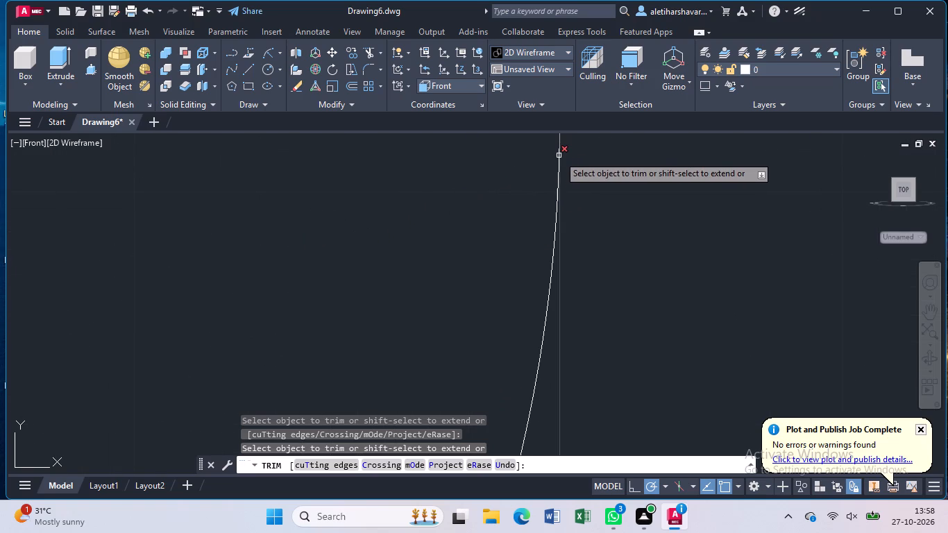
pyautogui.press('Escape')
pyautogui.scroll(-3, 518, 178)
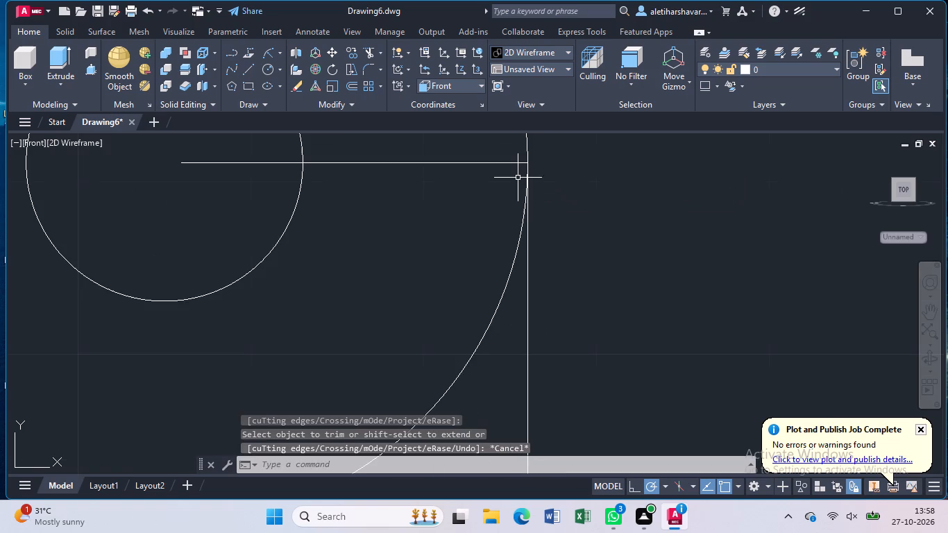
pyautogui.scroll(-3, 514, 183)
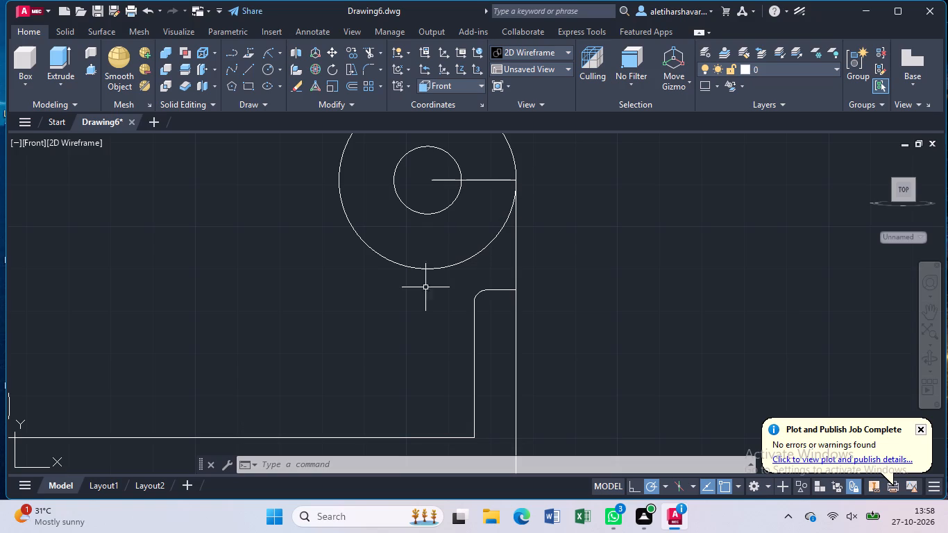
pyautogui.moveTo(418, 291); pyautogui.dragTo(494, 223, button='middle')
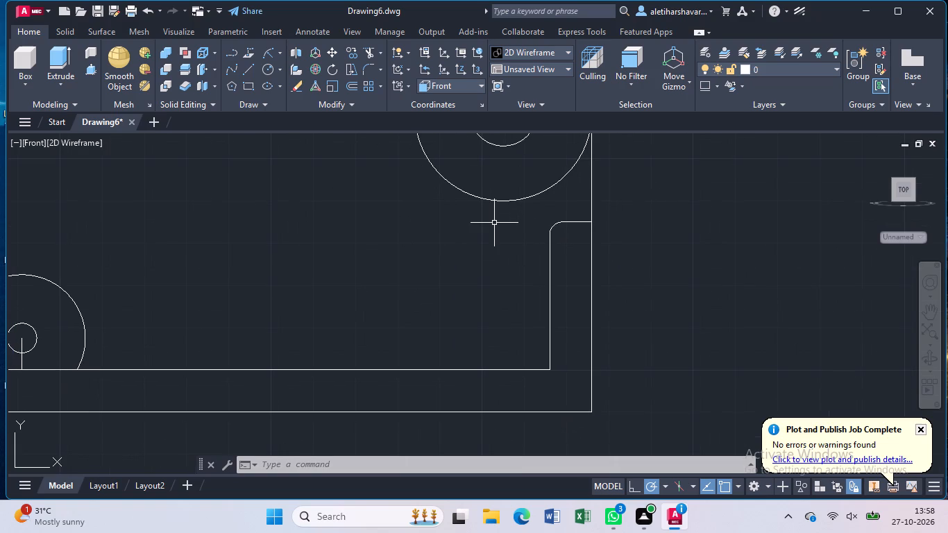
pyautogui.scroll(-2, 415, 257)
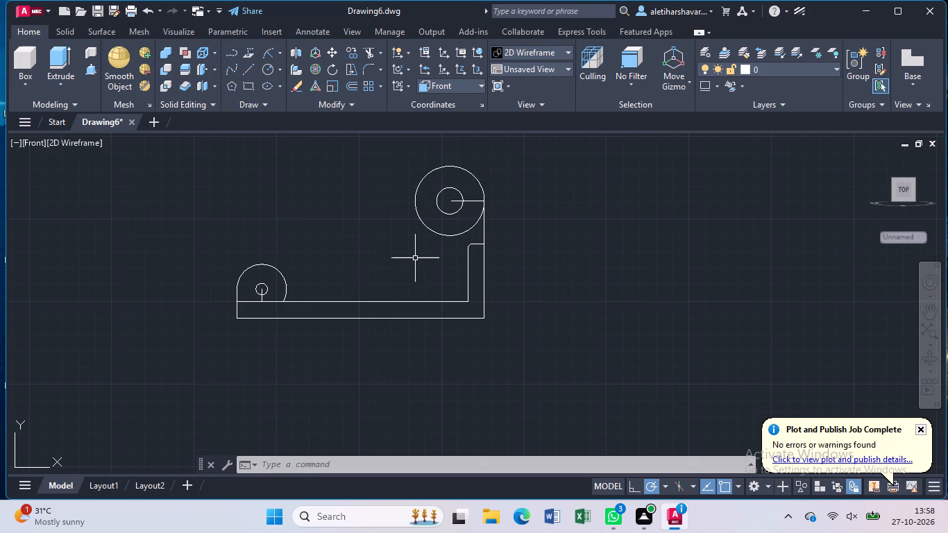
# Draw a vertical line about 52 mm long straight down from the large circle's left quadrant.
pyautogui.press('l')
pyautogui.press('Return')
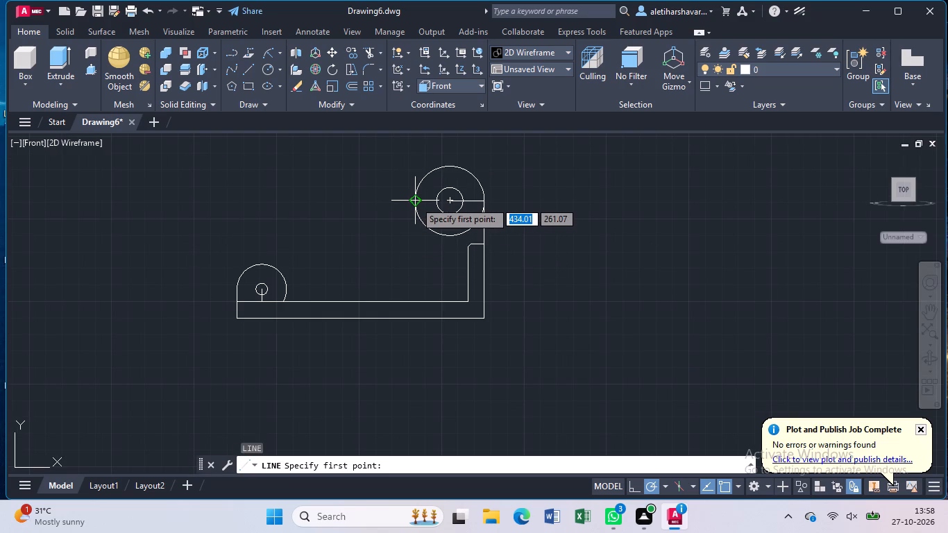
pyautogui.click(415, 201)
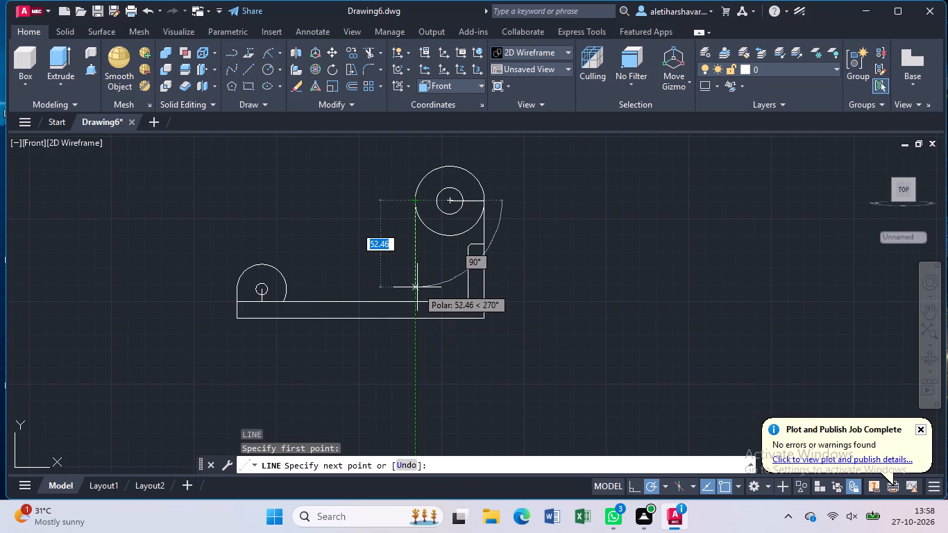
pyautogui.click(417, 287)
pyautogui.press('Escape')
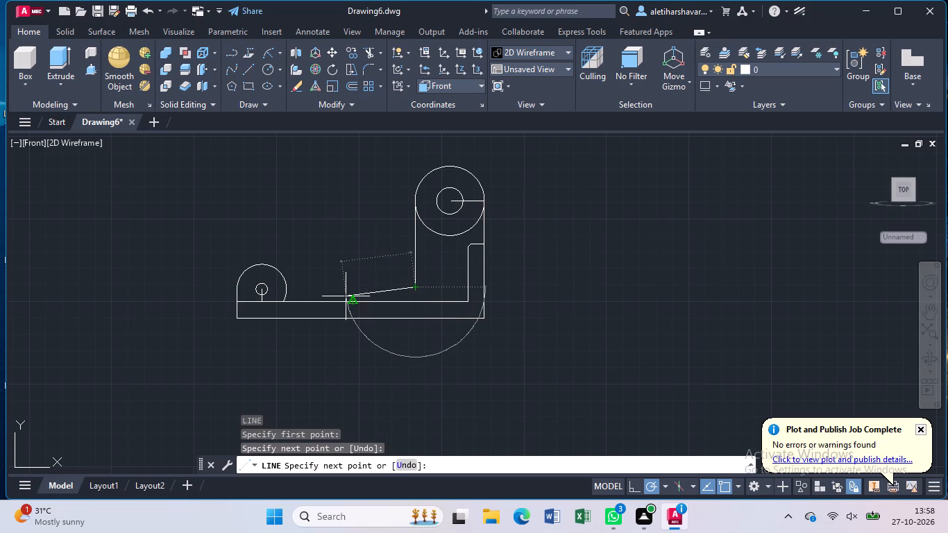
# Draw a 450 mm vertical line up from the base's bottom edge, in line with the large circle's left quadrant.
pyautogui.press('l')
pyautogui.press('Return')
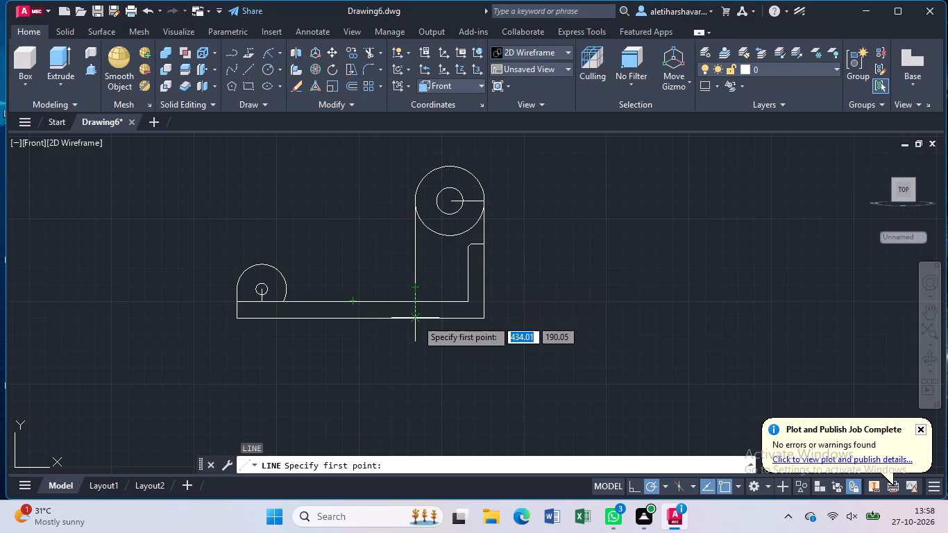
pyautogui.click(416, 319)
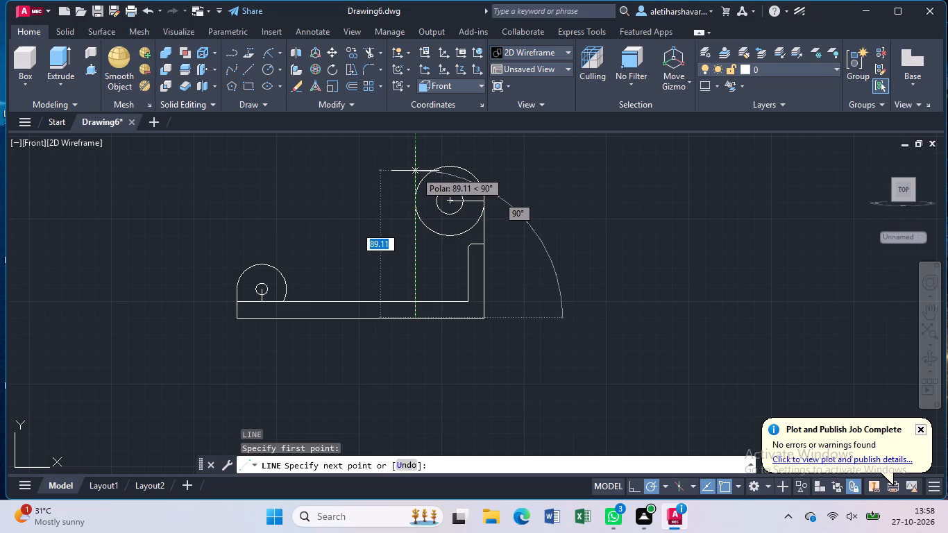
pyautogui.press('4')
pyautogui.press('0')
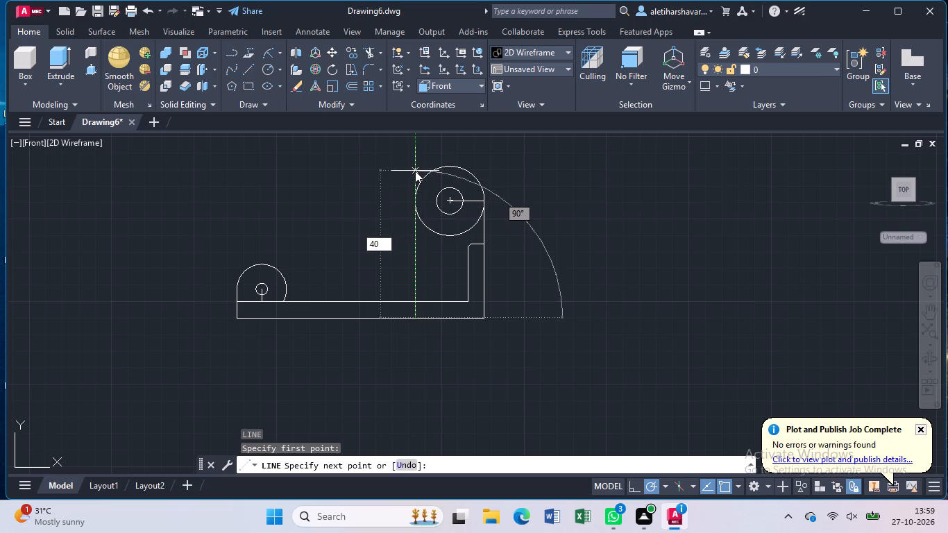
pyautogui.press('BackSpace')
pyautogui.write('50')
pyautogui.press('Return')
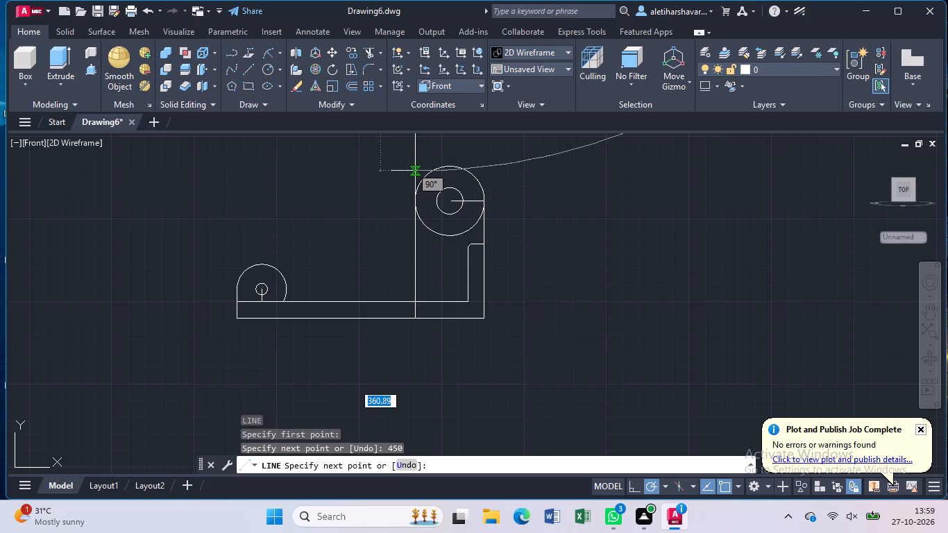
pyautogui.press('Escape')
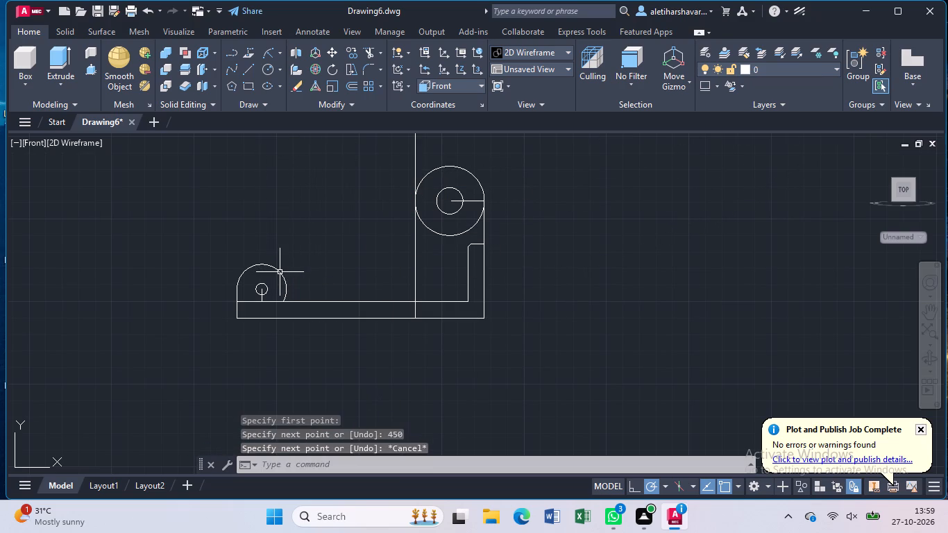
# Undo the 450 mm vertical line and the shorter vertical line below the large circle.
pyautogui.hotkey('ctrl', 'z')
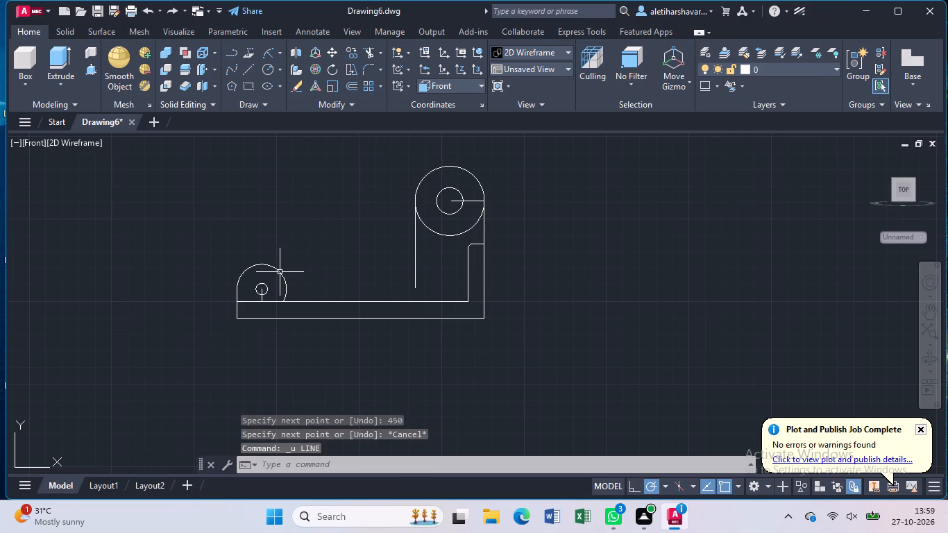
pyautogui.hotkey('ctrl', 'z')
# Draw a vertical line about 78 mm long from the large circle's left quadrant down past the base's bottom edge.
pyautogui.press('l')
pyautogui.press('Return')
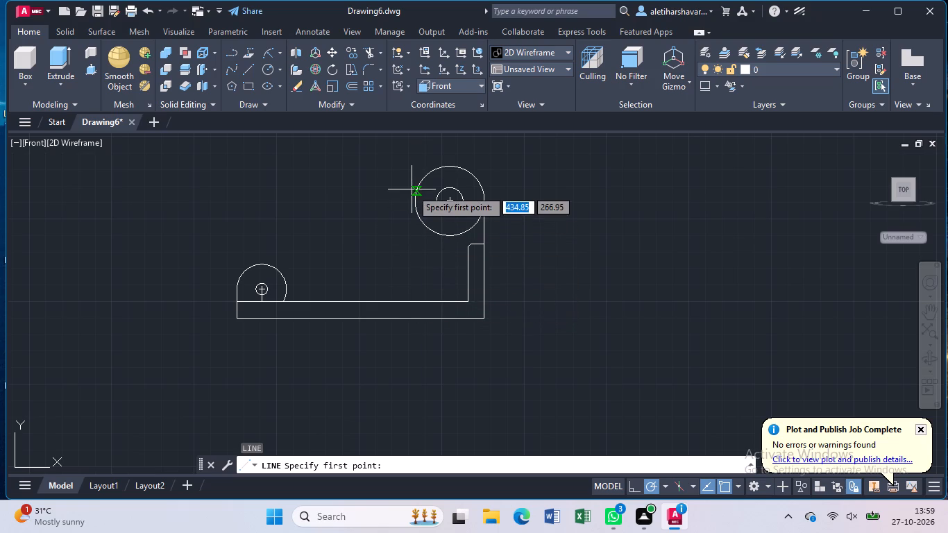
pyautogui.moveTo(418, 197); pyautogui.dragTo(424, 223)
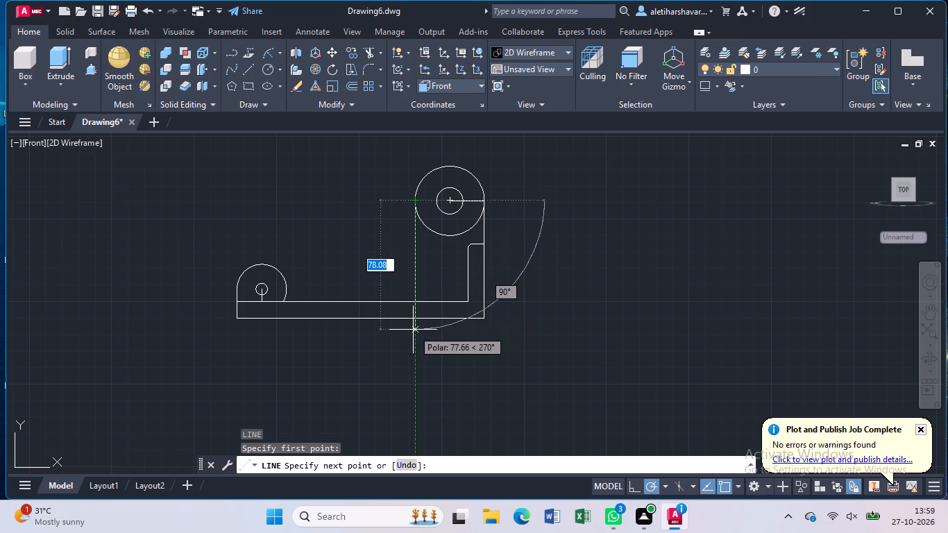
pyautogui.moveTo(413, 330); pyautogui.dragTo(420, 330)
pyautogui.press('Escape')
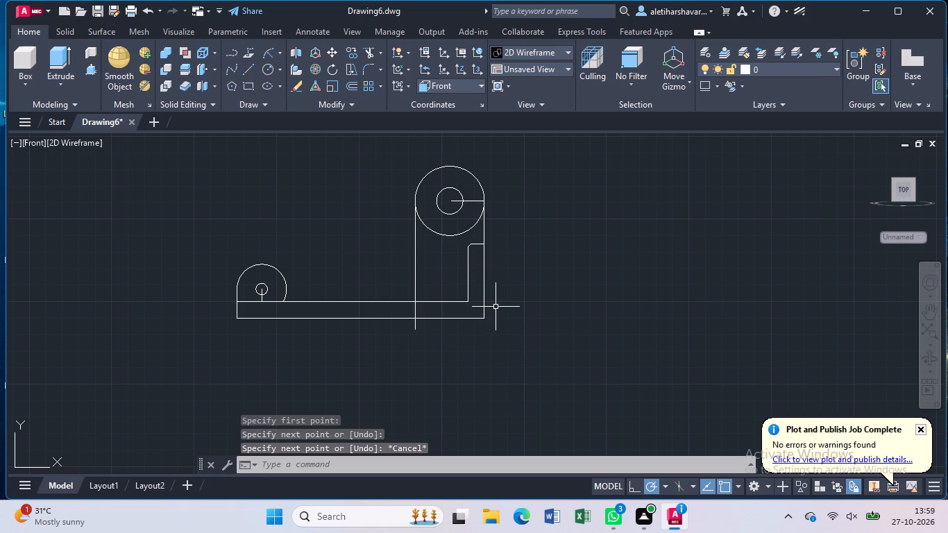
# Trim the part of the new vertical line that sticks out below the base's bottom edge.
pyautogui.write('tr')
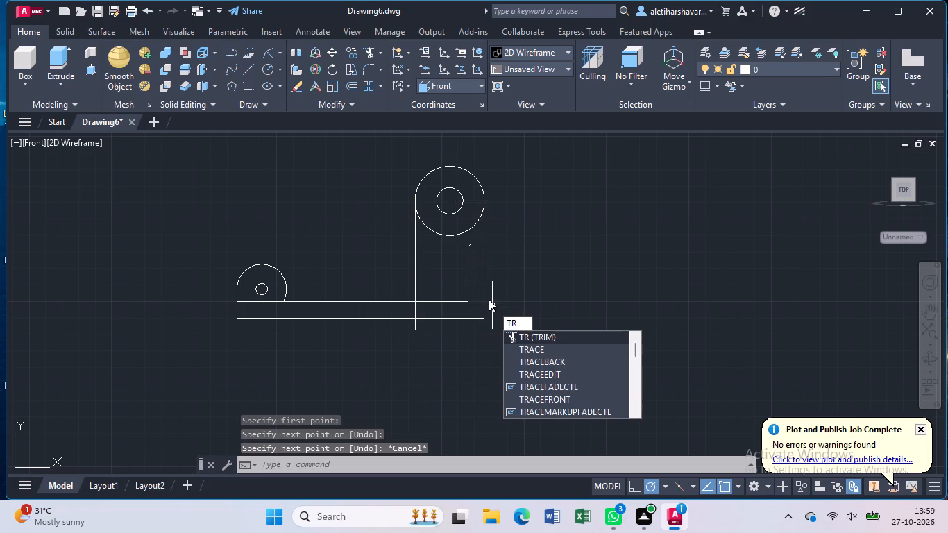
pyautogui.press('Return')
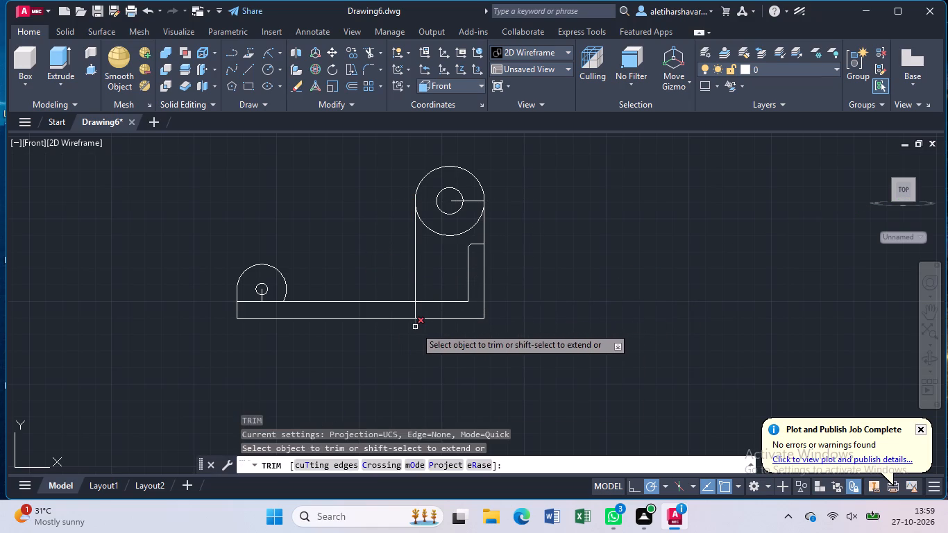
pyautogui.click(415, 327)
pyautogui.press('Escape')
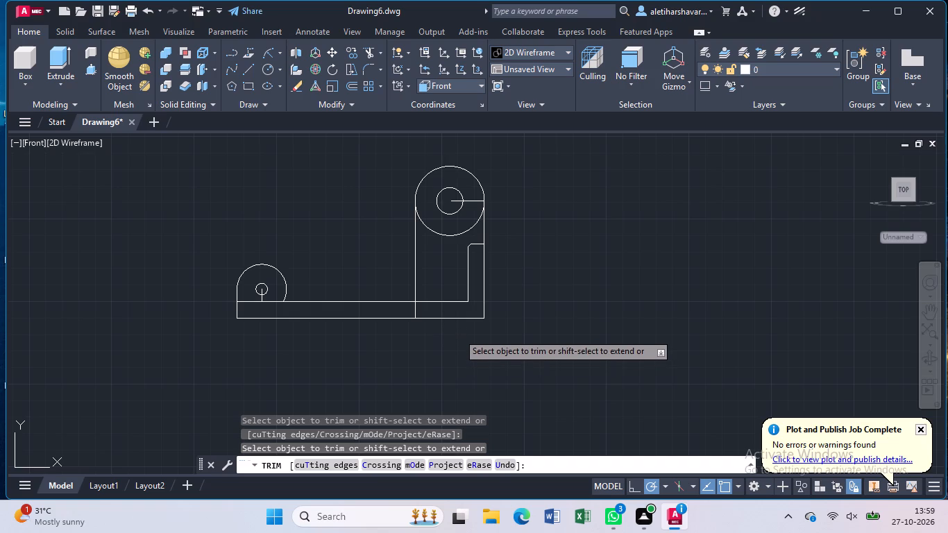
# Draw a 40 mm line up the new vertical from the base's bottom edge, continuing with a short horizontal line toward the lug.
pyautogui.press('l')
pyautogui.press('Return')
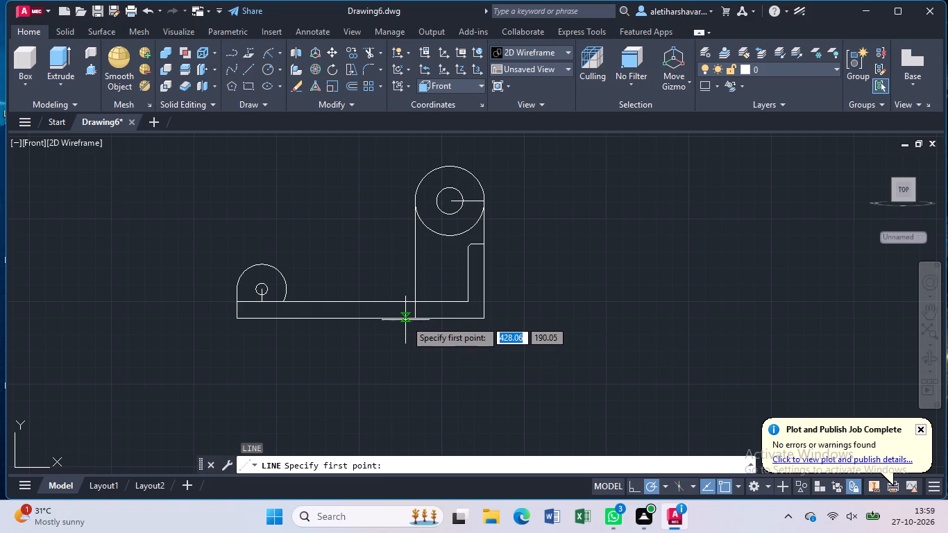
pyautogui.click(414, 318)
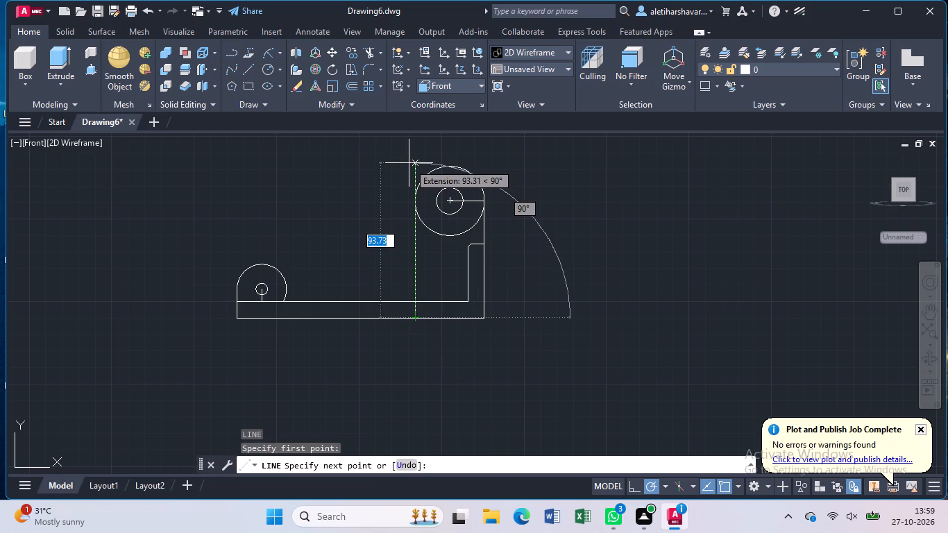
pyautogui.press('4')
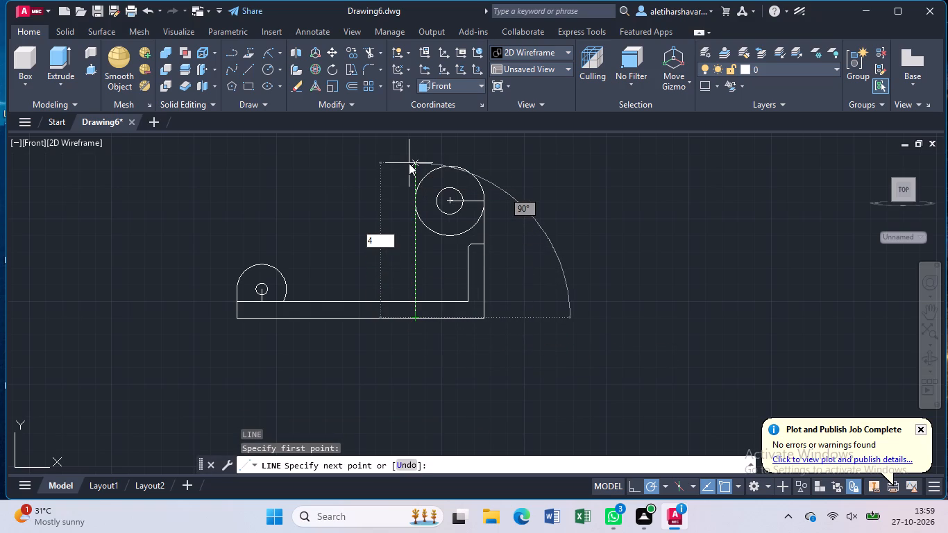
pyautogui.press('0')
pyautogui.press('Return')
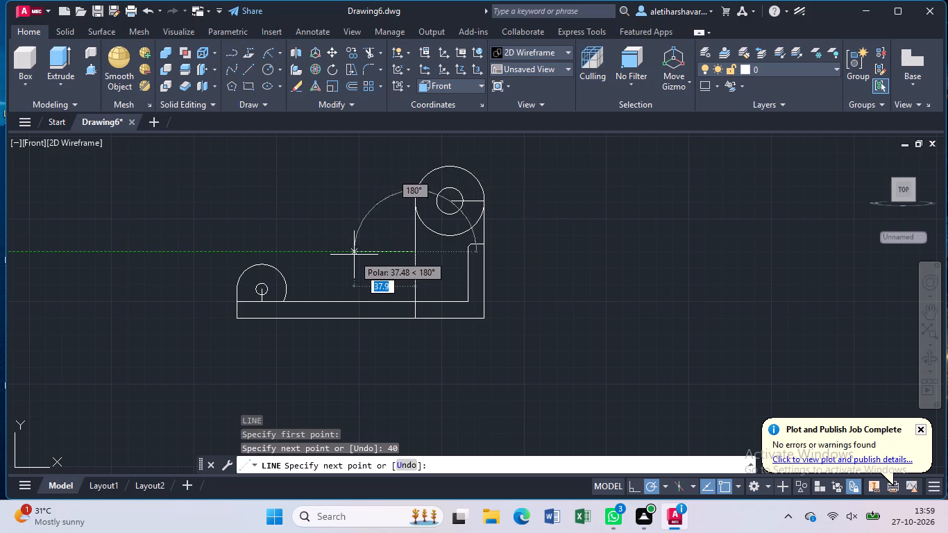
pyautogui.click(363, 255)
pyautogui.press('Escape')
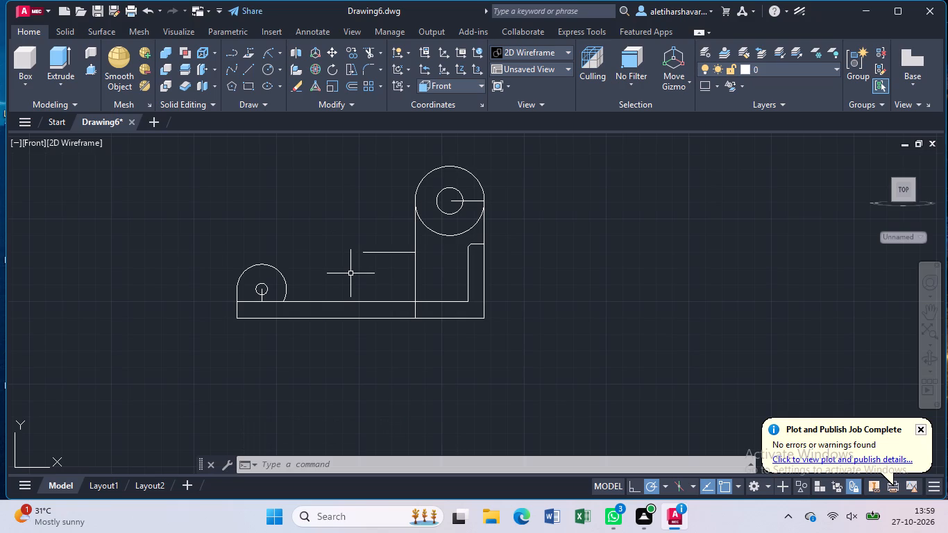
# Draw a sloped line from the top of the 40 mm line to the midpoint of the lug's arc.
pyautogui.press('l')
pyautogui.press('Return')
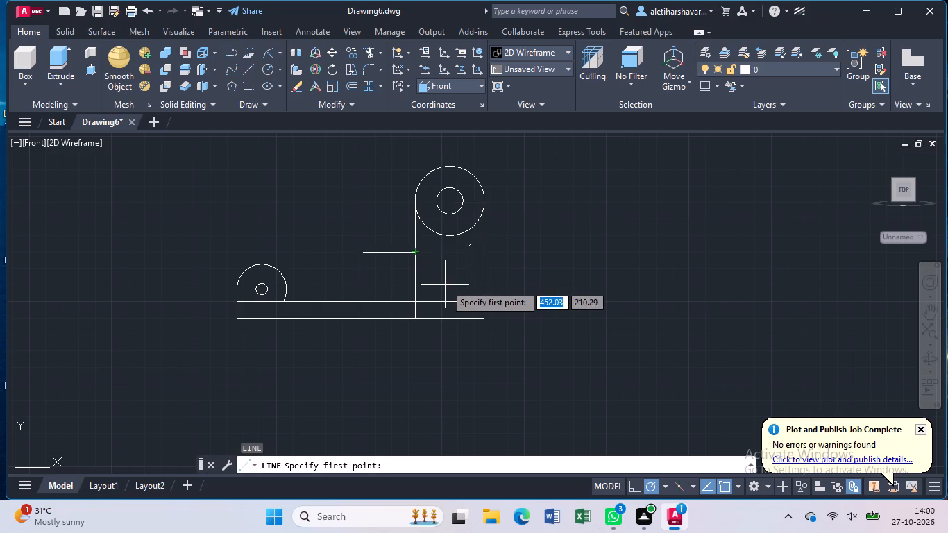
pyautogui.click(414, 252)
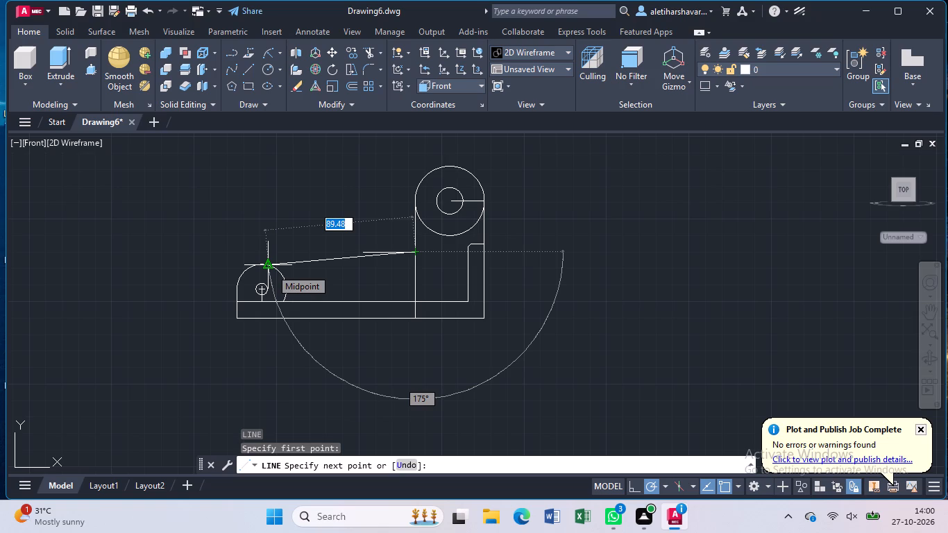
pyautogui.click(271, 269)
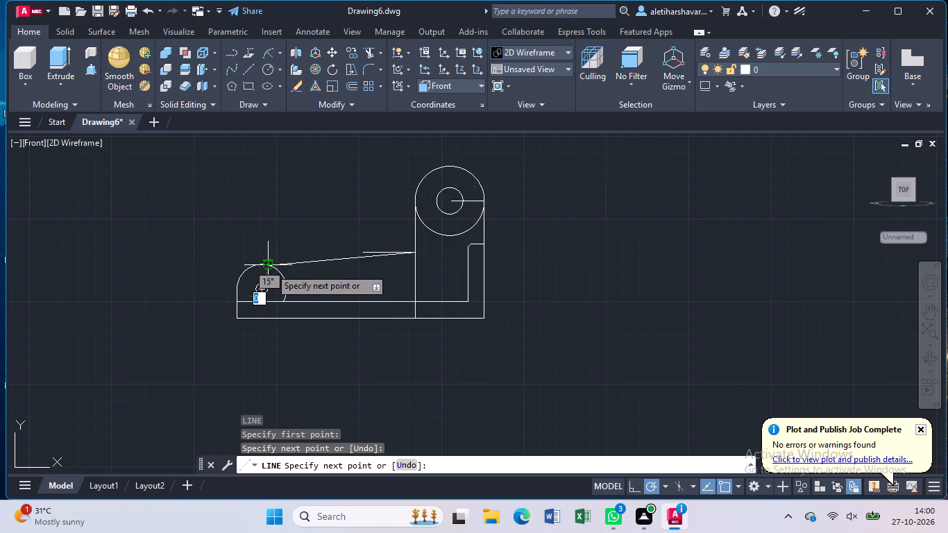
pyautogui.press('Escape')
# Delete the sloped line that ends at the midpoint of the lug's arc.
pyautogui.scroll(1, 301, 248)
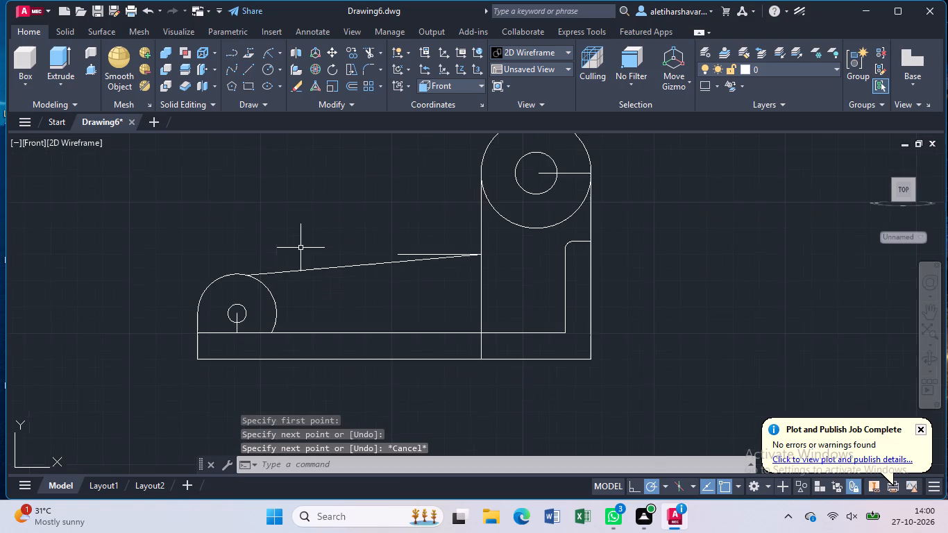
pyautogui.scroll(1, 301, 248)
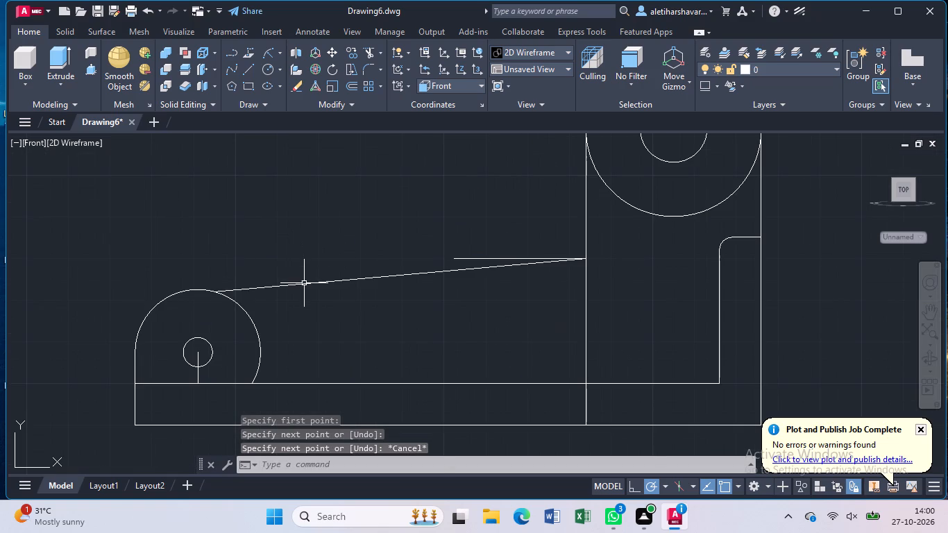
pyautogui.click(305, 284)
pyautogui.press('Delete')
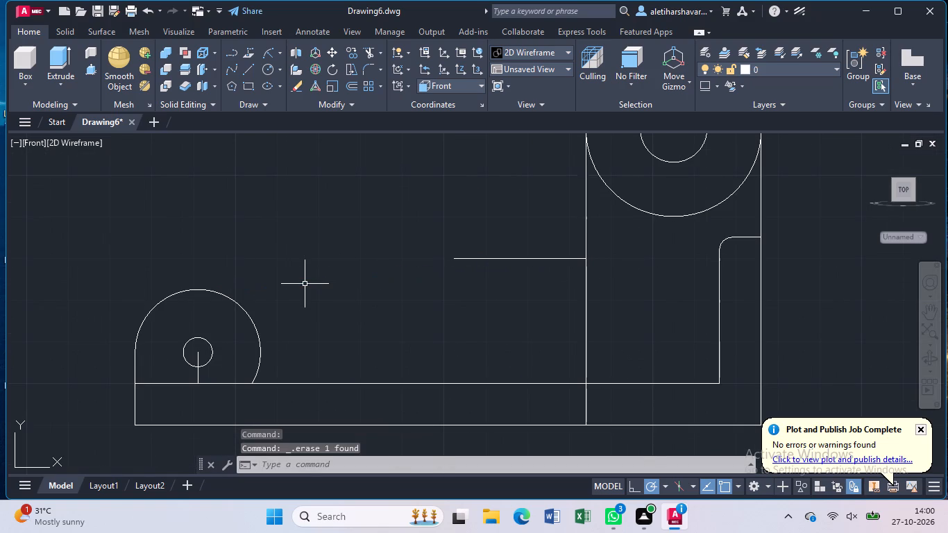
# Draw a sloped line from the top of the 40 mm line to the top quadrant of the lug's arc.
pyautogui.press('l')
pyautogui.press('Return')
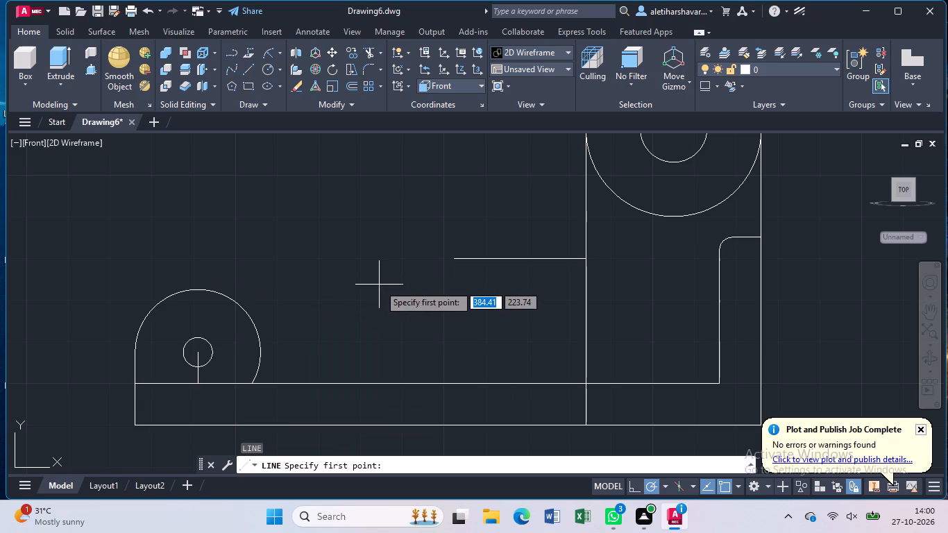
pyautogui.click(584, 259)
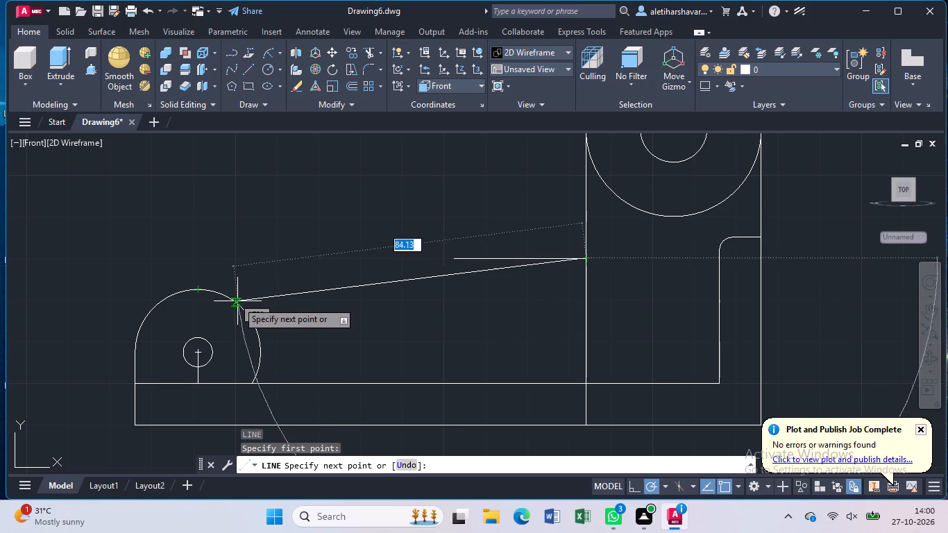
pyautogui.click(202, 289)
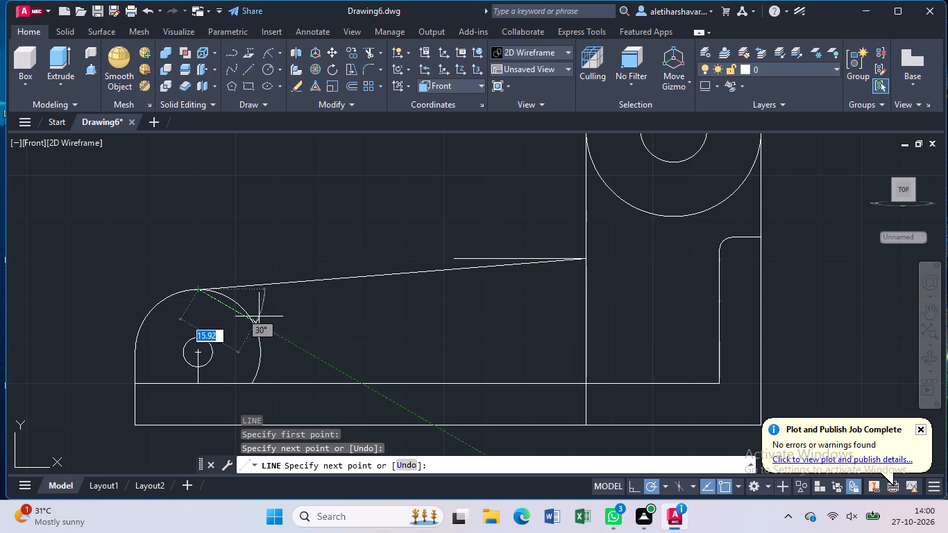
pyautogui.press('Escape')
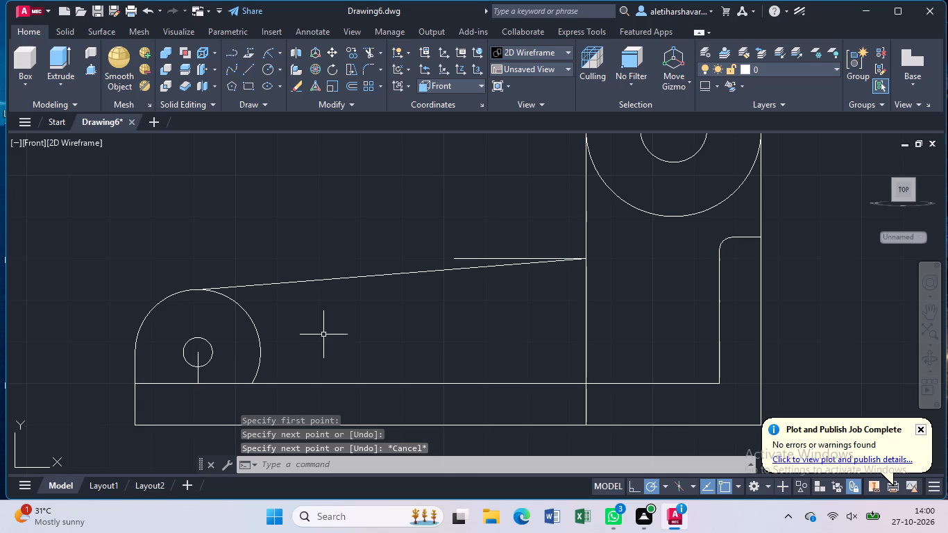
# Remove the short horizontal line above the sloped line with Trim.
pyautogui.write('tr')
pyautogui.press('Return')
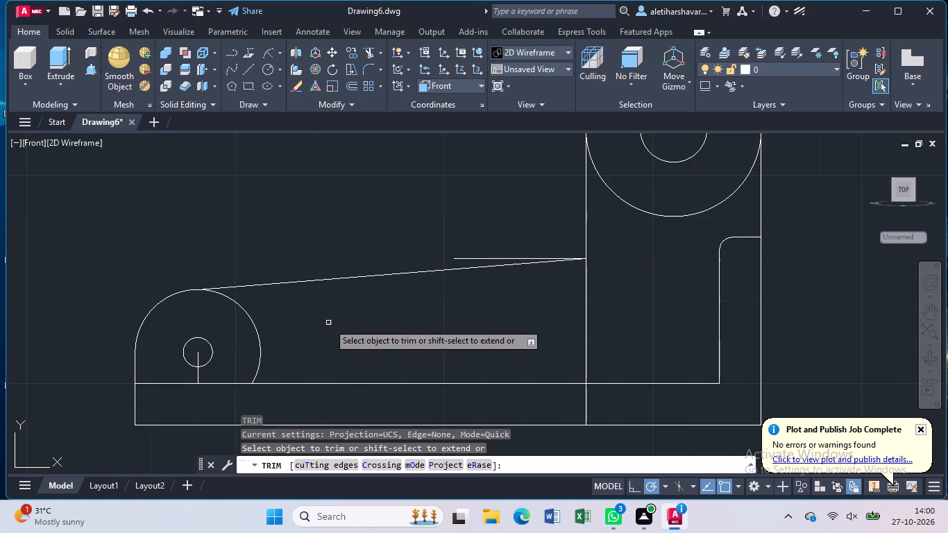
pyautogui.click(486, 258)
pyautogui.press('Escape')
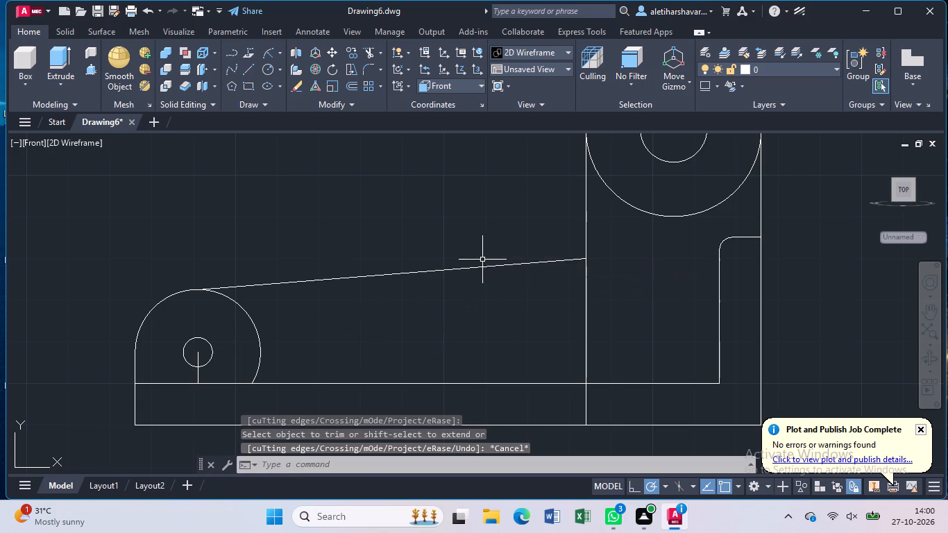
pyautogui.scroll(-1, 464, 272)
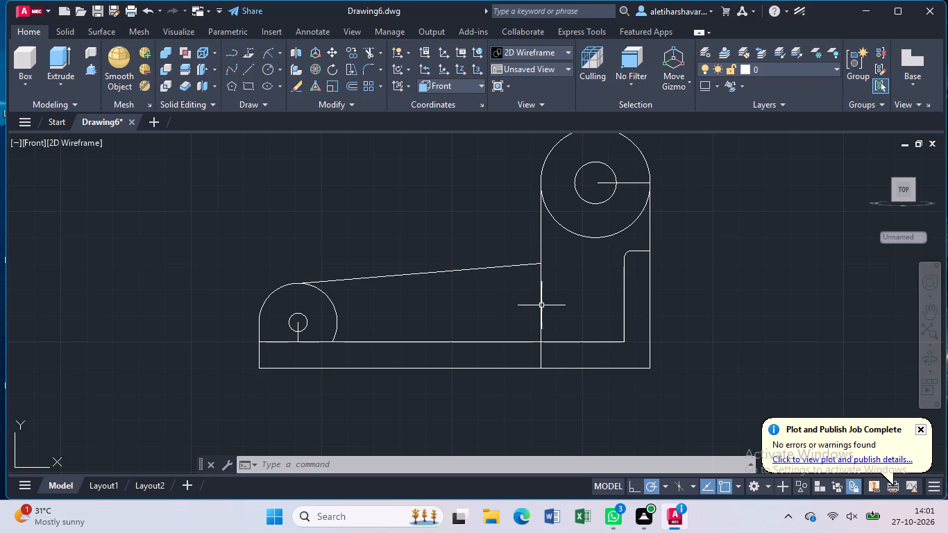
# Trim the boss support's inner vertical line between the sloped line and the top edge of the base.
pyautogui.scroll(2, 532, 264)
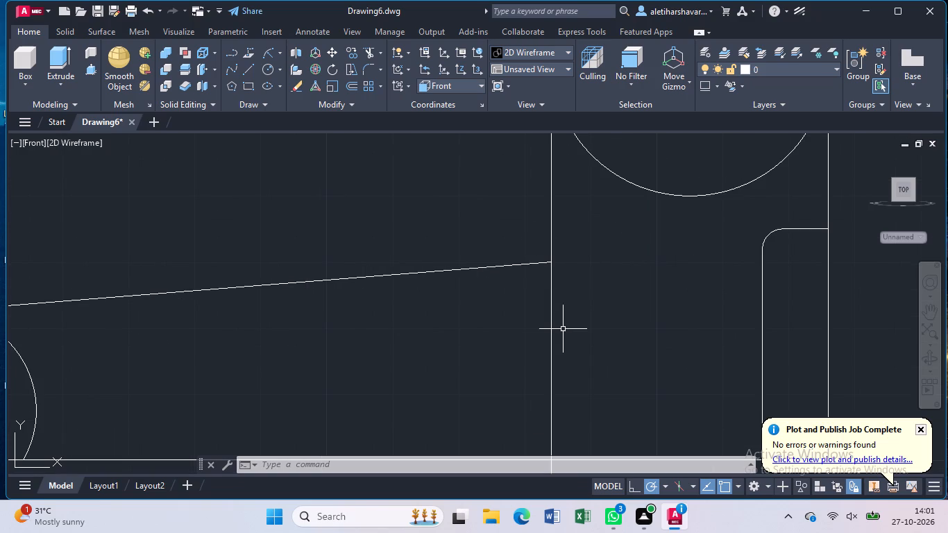
pyautogui.write('tr')
pyautogui.press('Return')
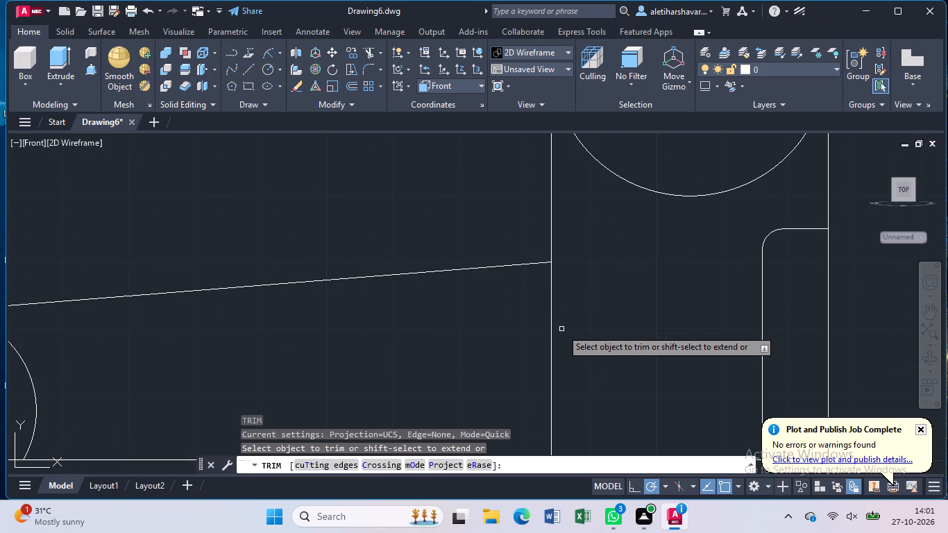
pyautogui.click(551, 335)
pyautogui.click(551, 335)
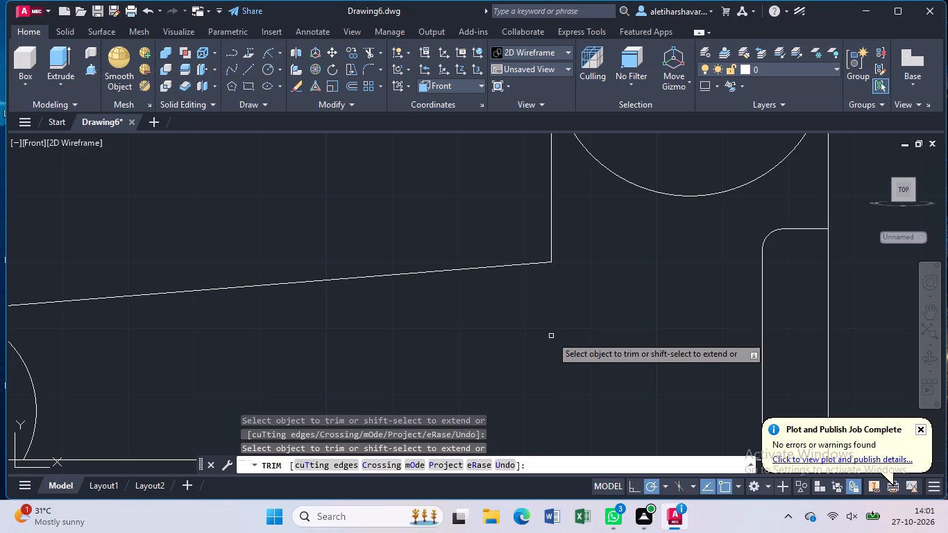
pyautogui.press('Escape')
# Start a new line for the web area between the sloped line and the base.
pyautogui.scroll(-2, 551, 339)
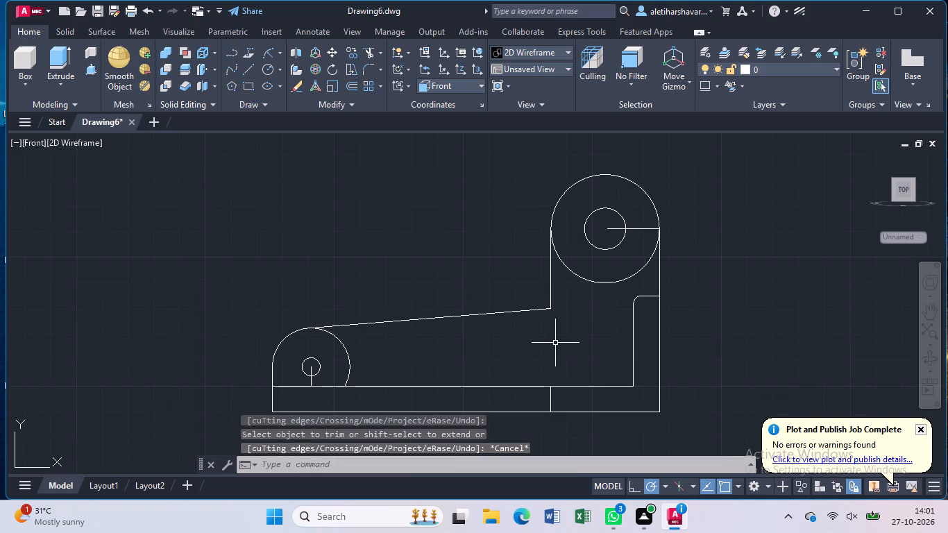
pyautogui.moveTo(545, 330); pyautogui.dragTo(542, 322, button='middle')
pyautogui.scroll(1, 542, 312)
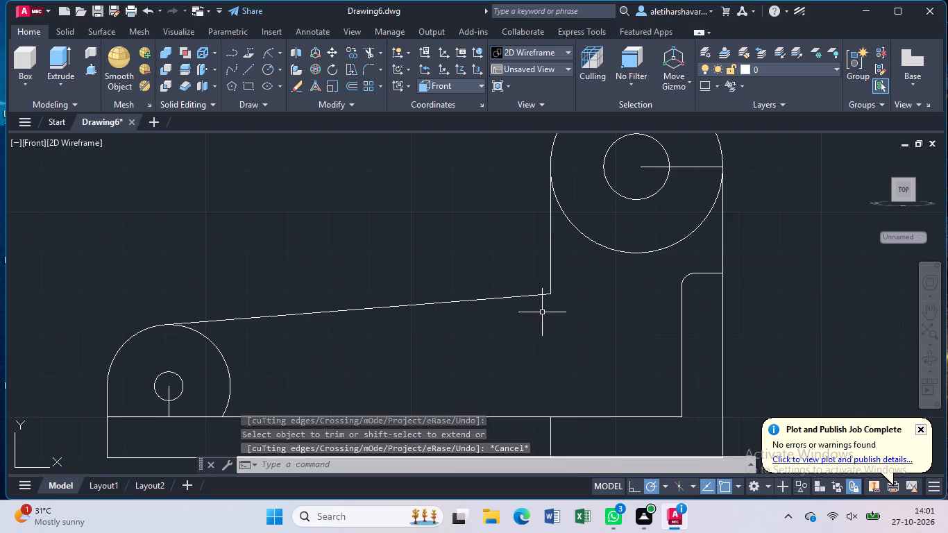
pyautogui.moveTo(559, 348); pyautogui.dragTo(532, 292, button='middle')
pyautogui.press('l')
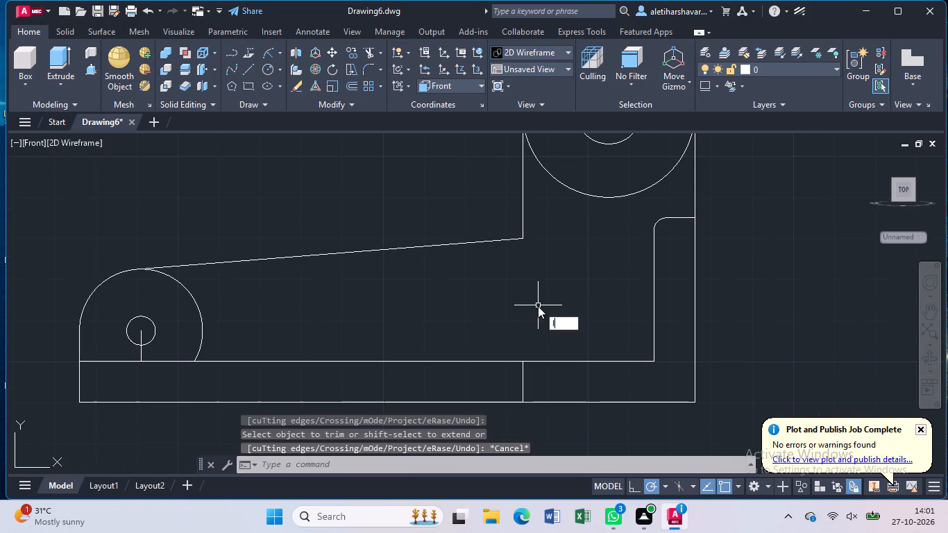
pyautogui.press('Return')
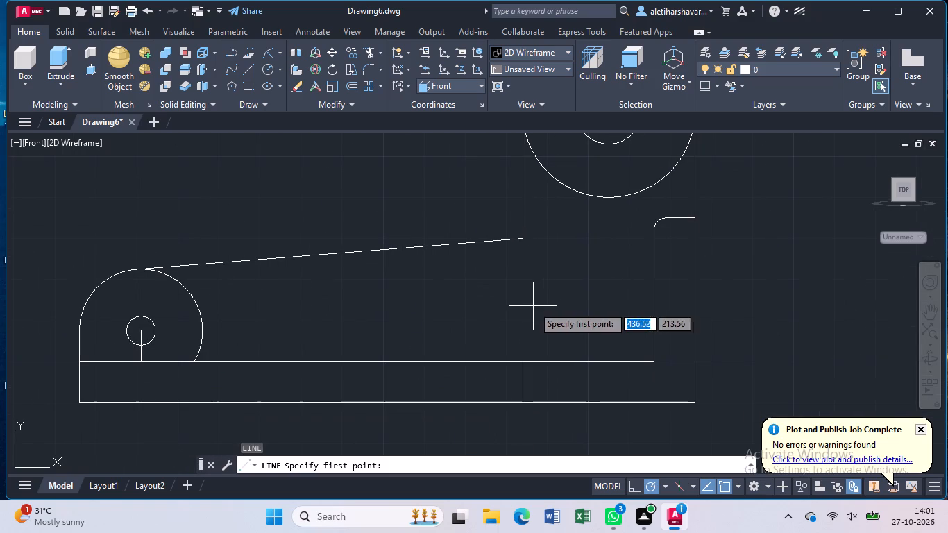
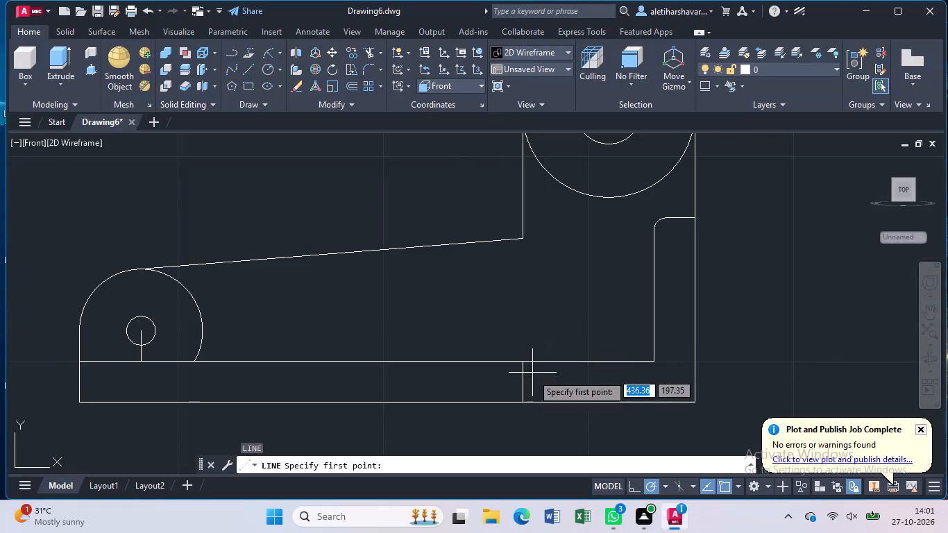
# Draw a 50 mm vertical line up from the base's bottom edge below the boss support, continued by a sloped line to the lug's arc.
pyautogui.click(523, 401)
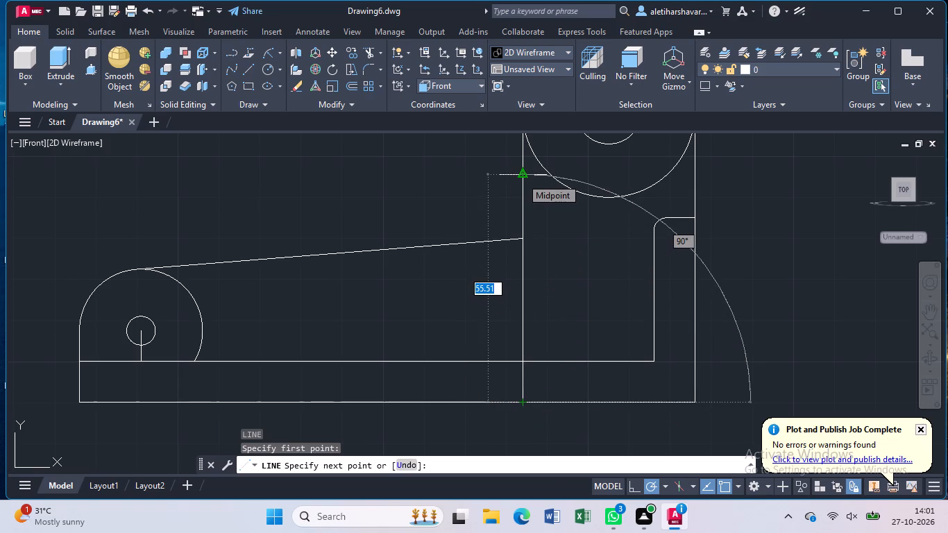
pyautogui.press('5')
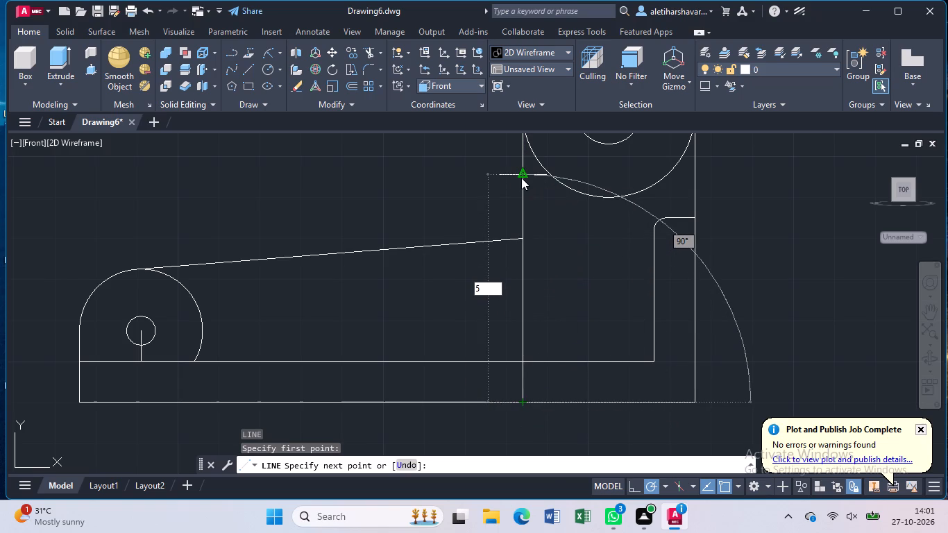
pyautogui.press('0')
pyautogui.press('Return')
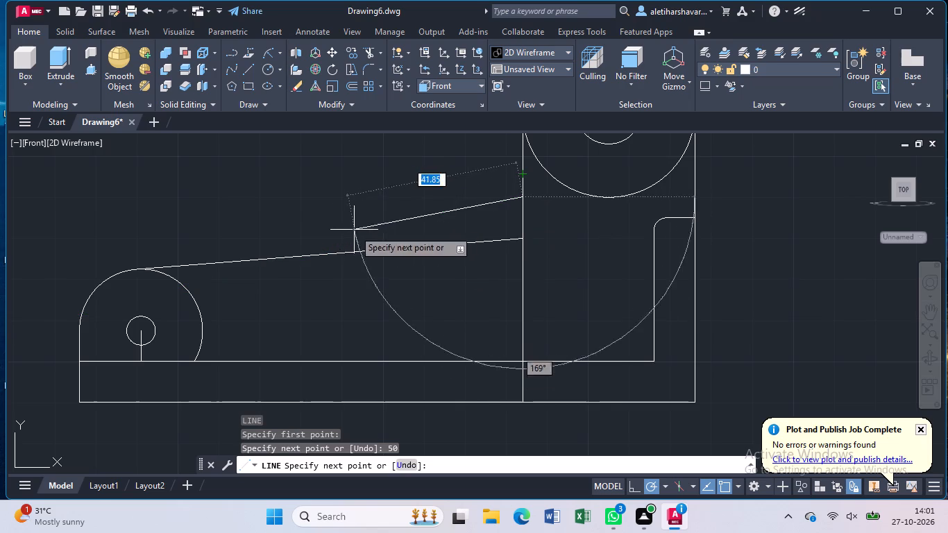
pyautogui.click(153, 270)
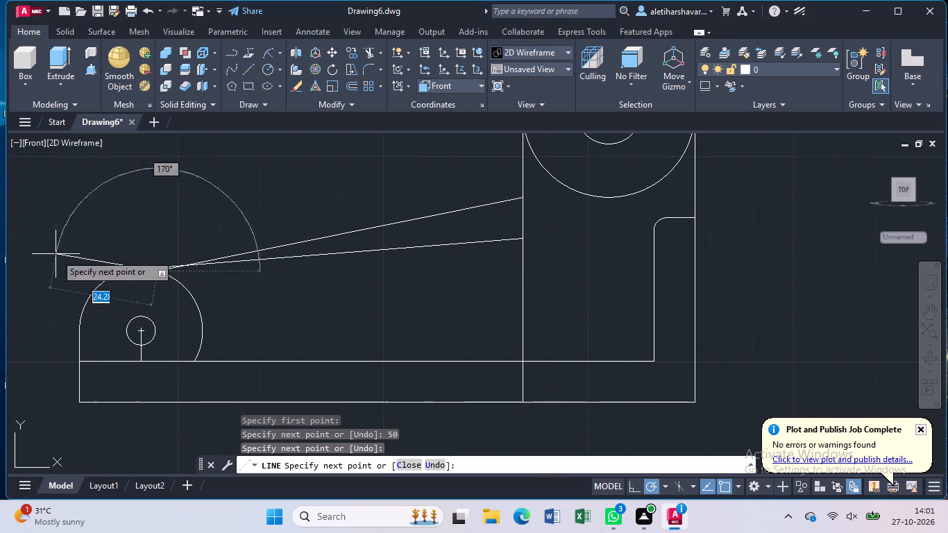
pyautogui.press('Escape')
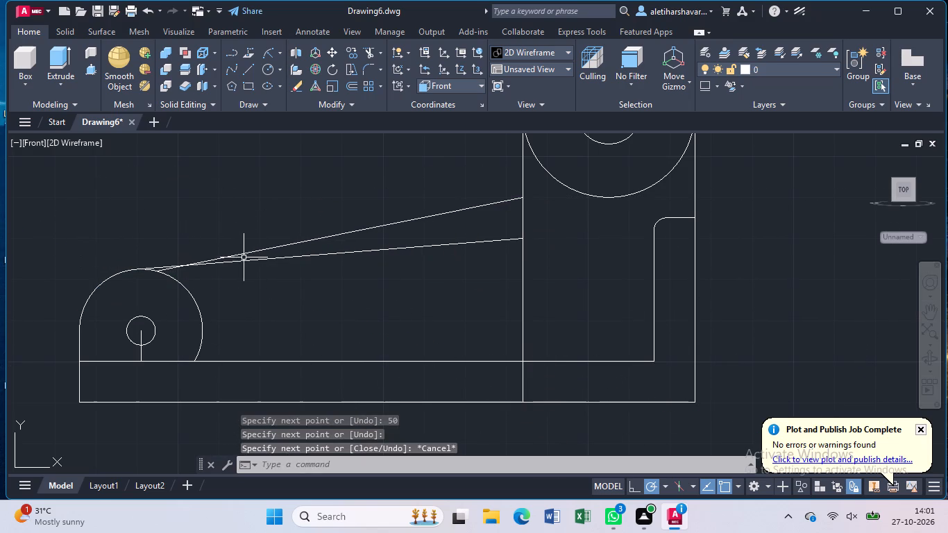
# Delete the lower of the two sloped lines between the lug and the boss support.
pyautogui.click(251, 260)
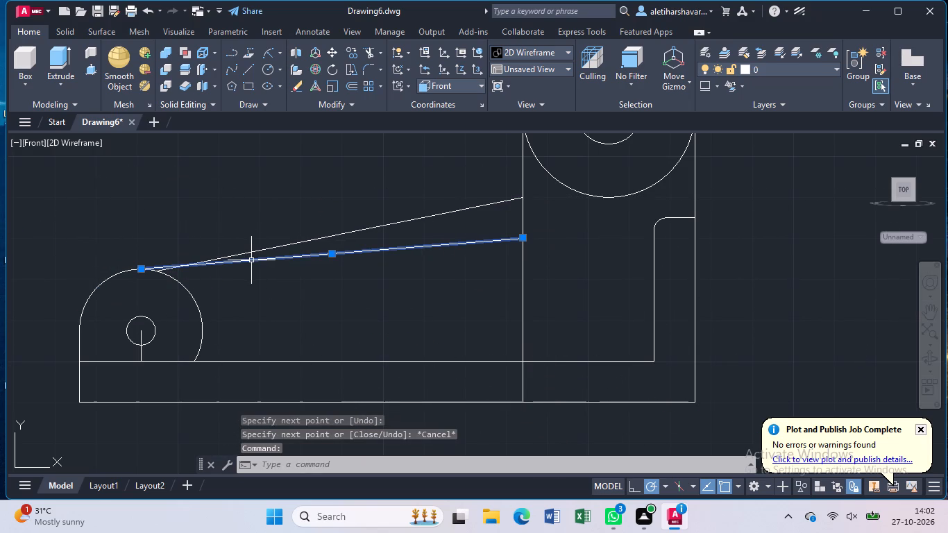
pyautogui.press('Delete')
# Trim the boss support's inner vertical line from the sloped line down to the base's bottom edge.
pyautogui.scroll(-1, 378, 277)
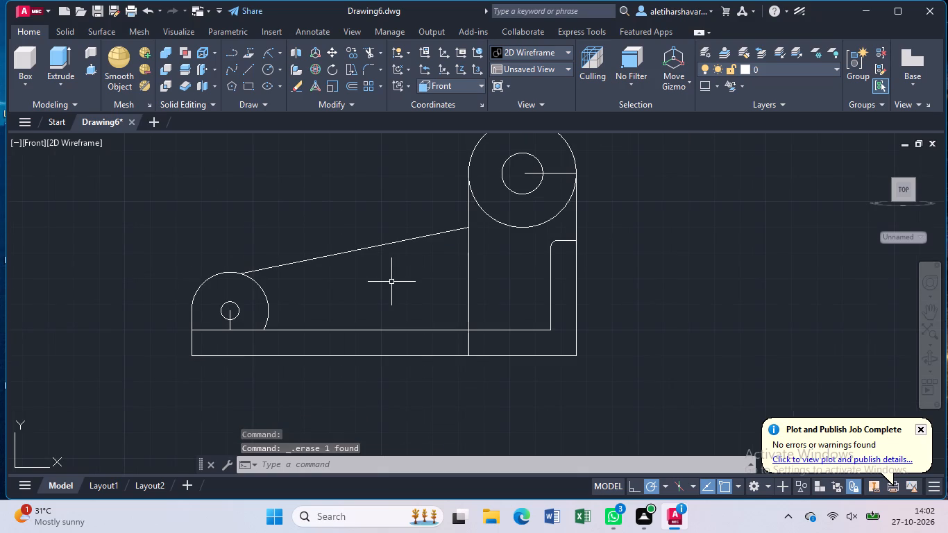
pyautogui.write('tr')
pyautogui.press('Return')
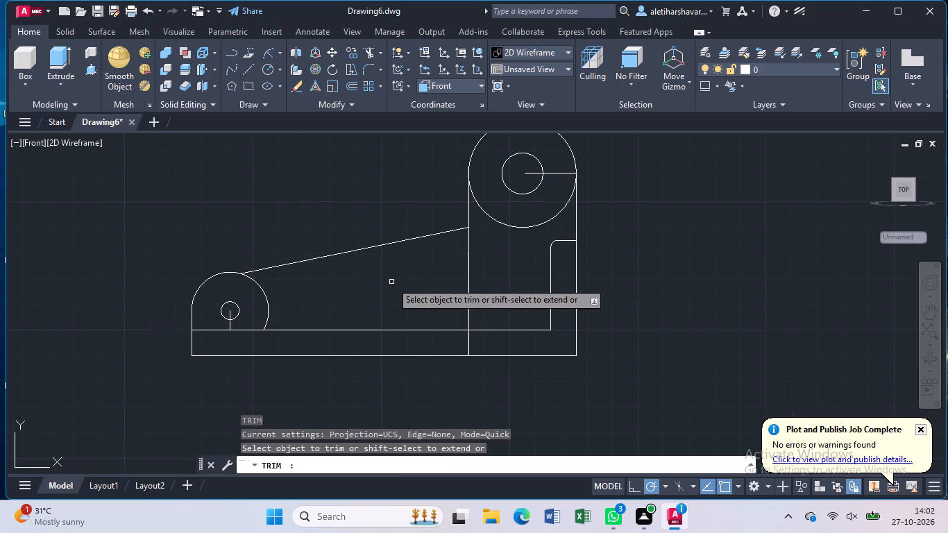
pyautogui.click(469, 300)
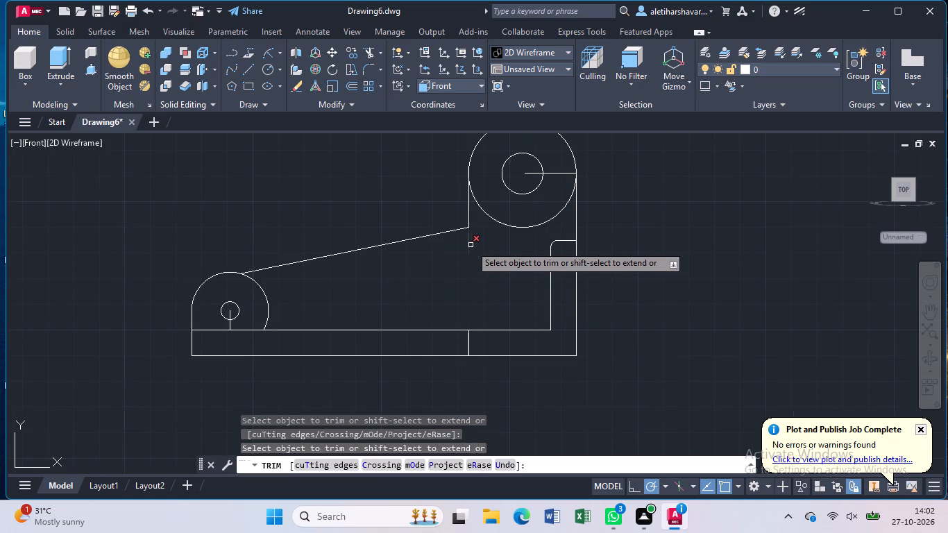
pyautogui.click(471, 245)
pyautogui.click(470, 339)
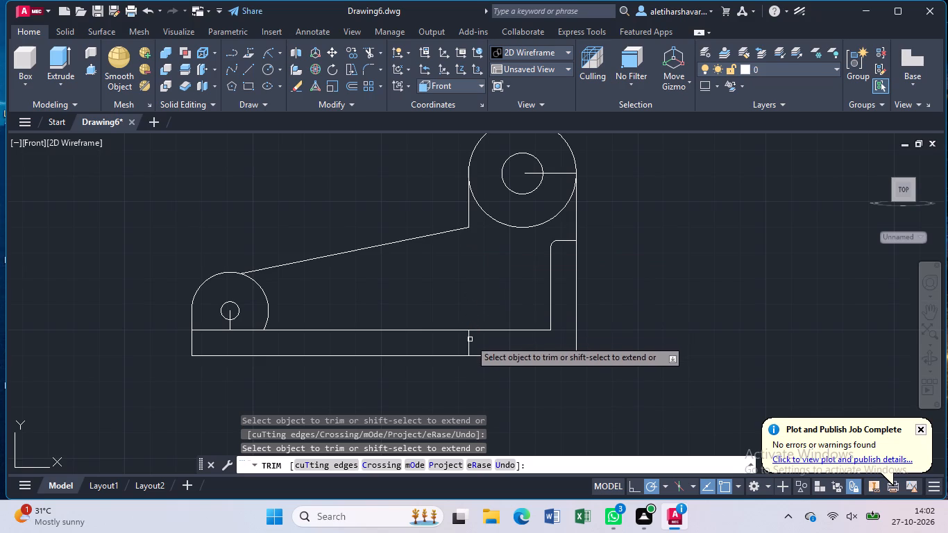
pyautogui.tripleClick(468, 341)
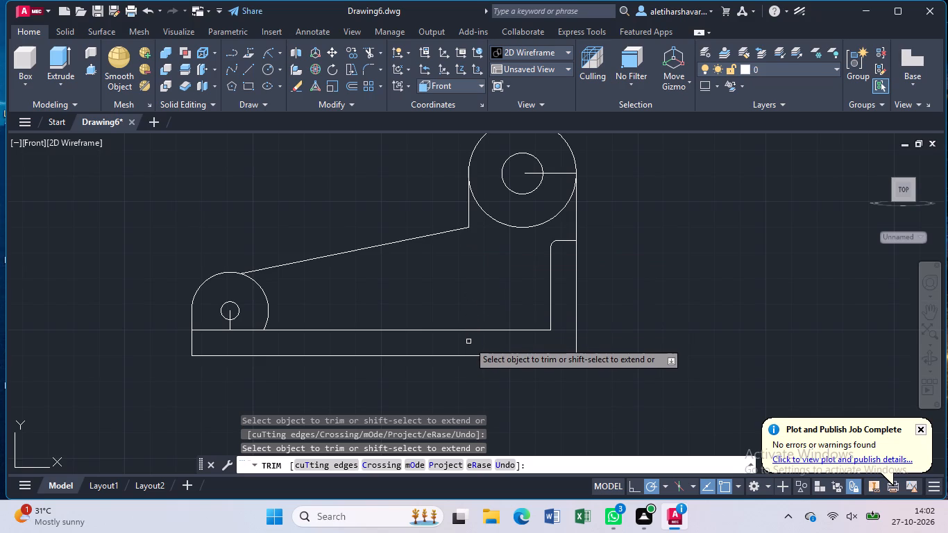
pyautogui.press('Escape')
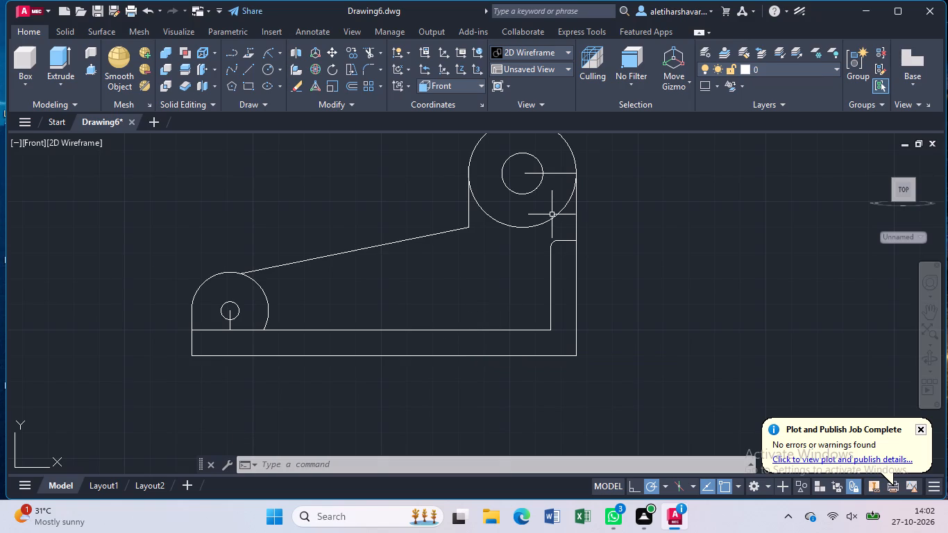
# Delete the horizontal construction line running from the boss's centre to the upright's outer edge.
pyautogui.click(557, 174)
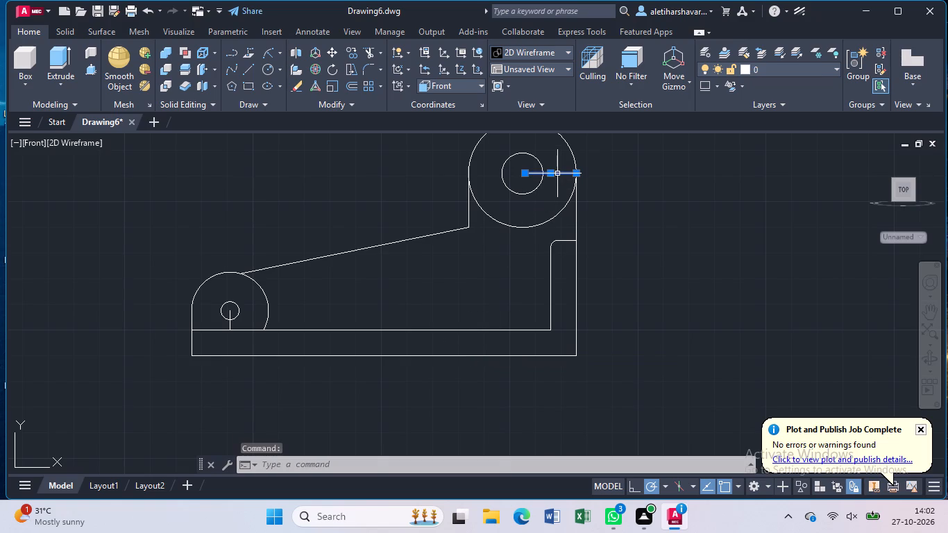
pyautogui.press('Delete')
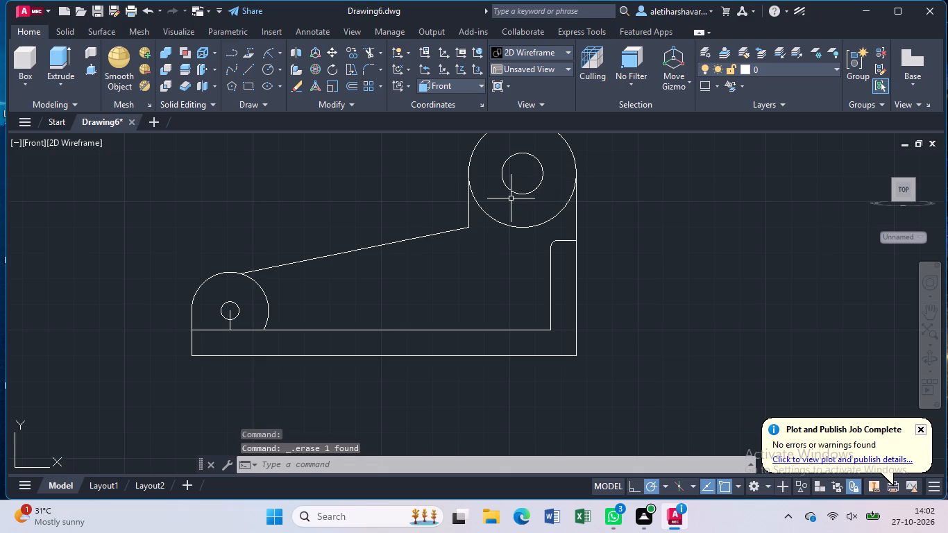
# Trim the lower half of the boss's outer circle between the two vertical support edges.
pyautogui.press('t')
pyautogui.press('r')
pyautogui.press('Return')
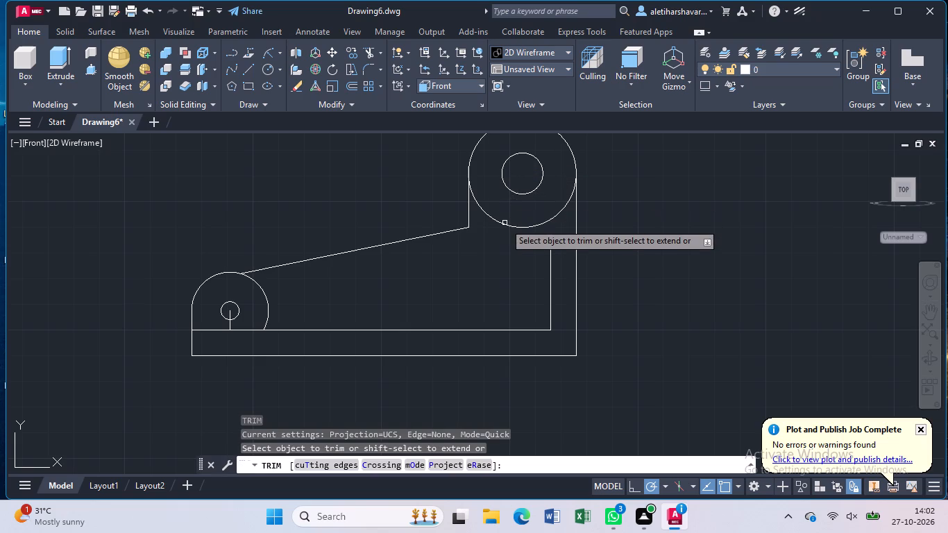
pyautogui.click(510, 226)
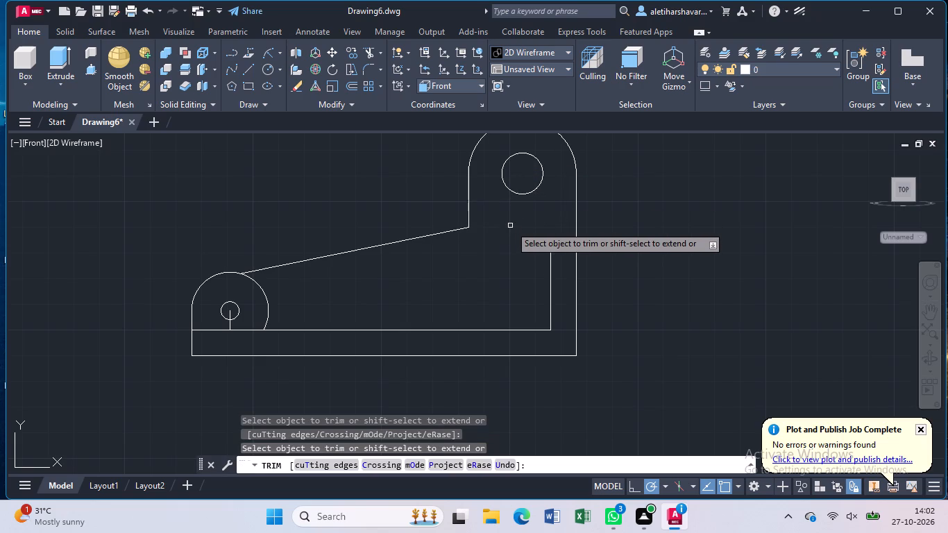
# Trim the vertical construction line at the lug's hole and the lug's arc between the sloped line and the base.
pyautogui.scroll(-1, 510, 228)
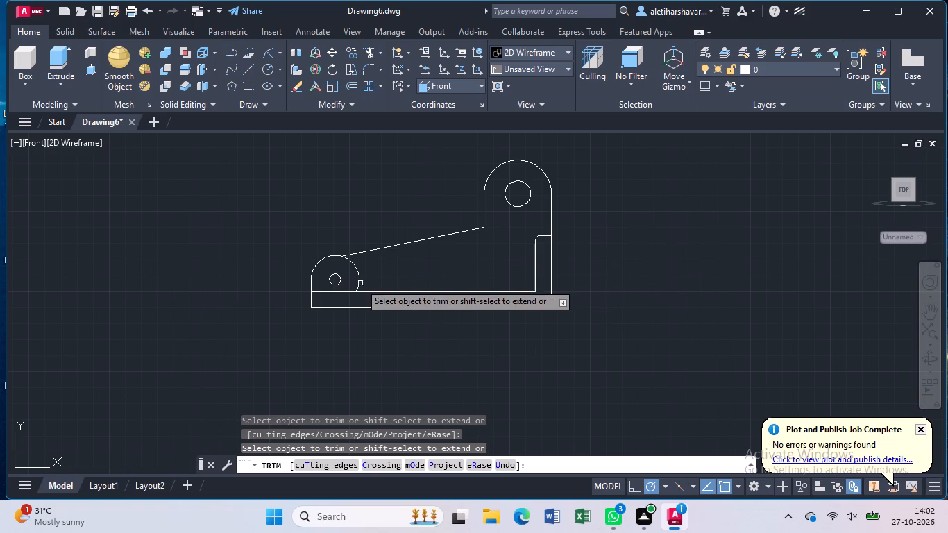
pyautogui.scroll(2, 348, 287)
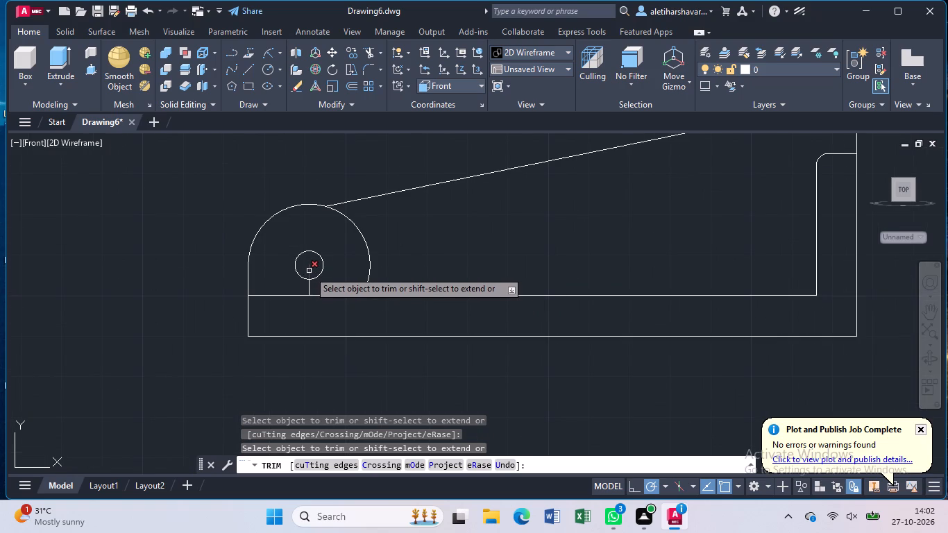
pyautogui.click(309, 271)
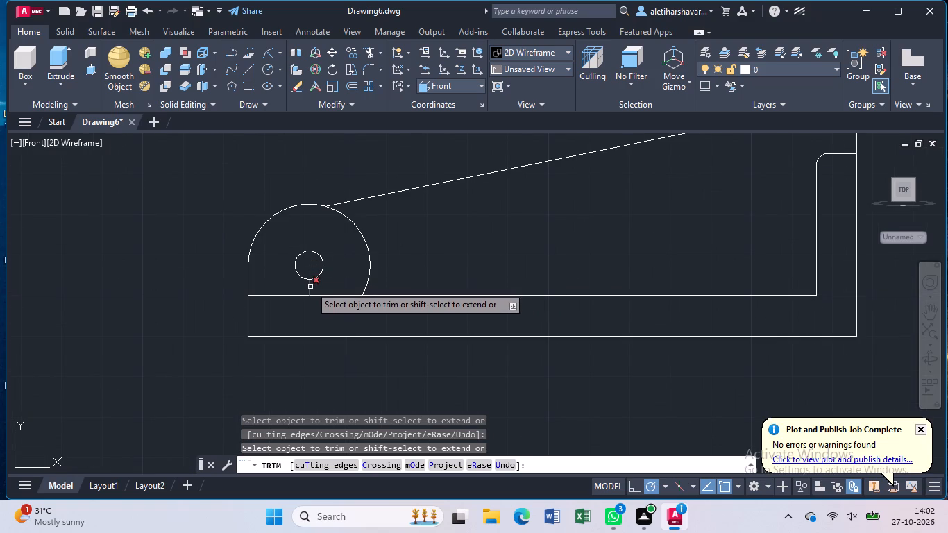
pyautogui.click(310, 287)
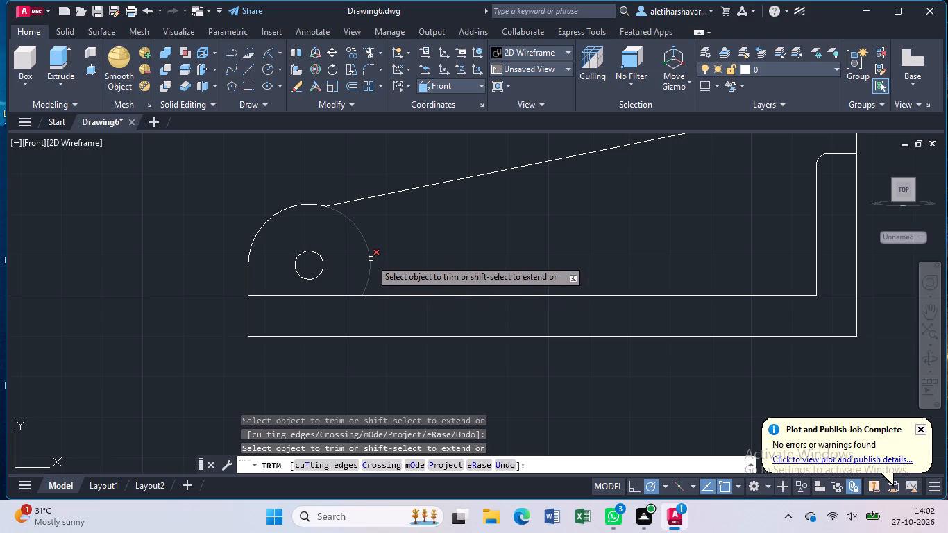
pyautogui.click(371, 259)
pyautogui.press('Escape')
# Draw a new sloped line from the lower end of the boss support's inner edge to a tangent point on the lug's arc.
pyautogui.scroll(-2, 373, 261)
pyautogui.press('l')
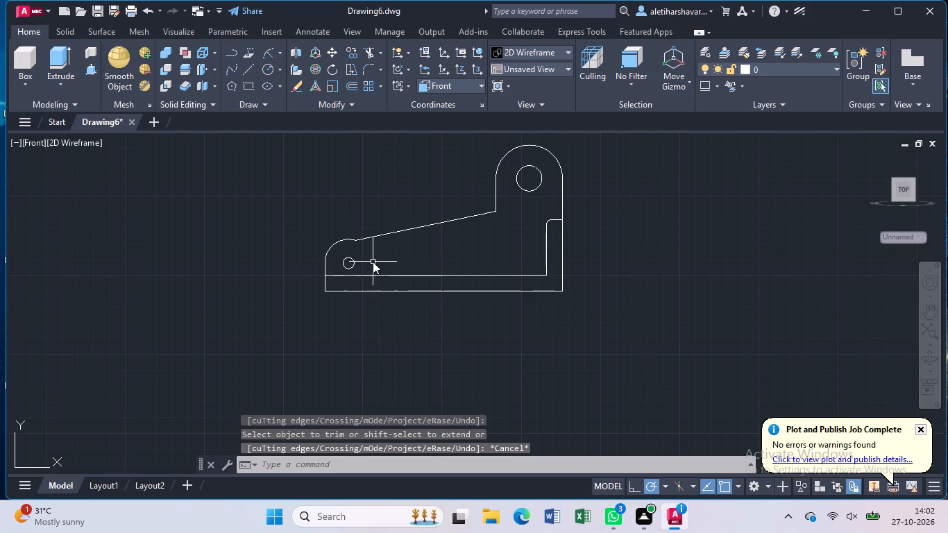
pyautogui.press('Return')
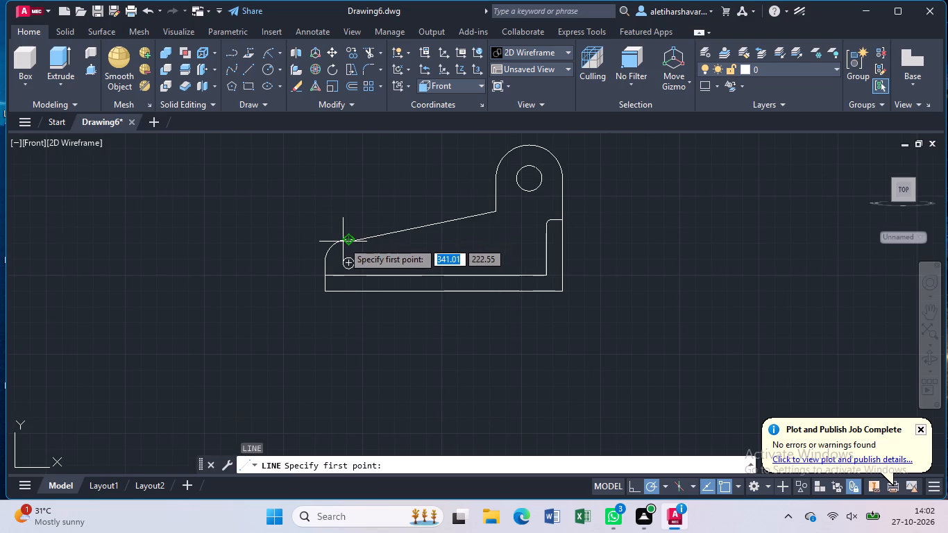
pyautogui.click(491, 212)
pyautogui.scroll(5, 319, 242)
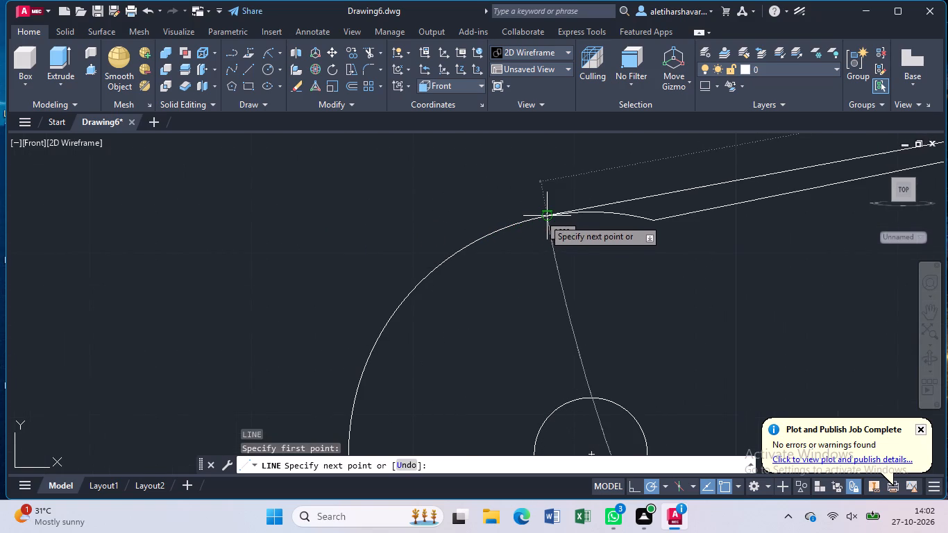
pyautogui.click(548, 217)
pyautogui.press('Escape')
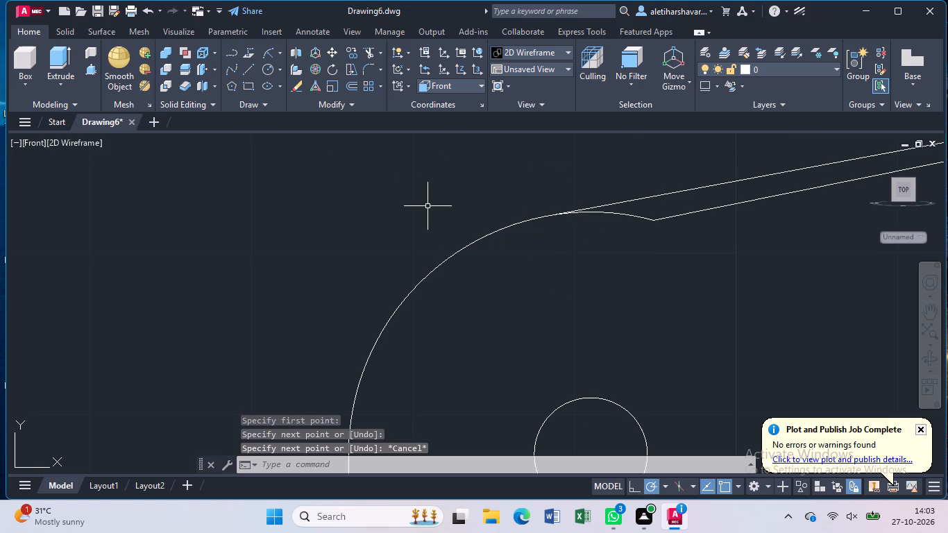
# Delete the old sloped line below the tangent one.
pyautogui.scroll(-3, 438, 217)
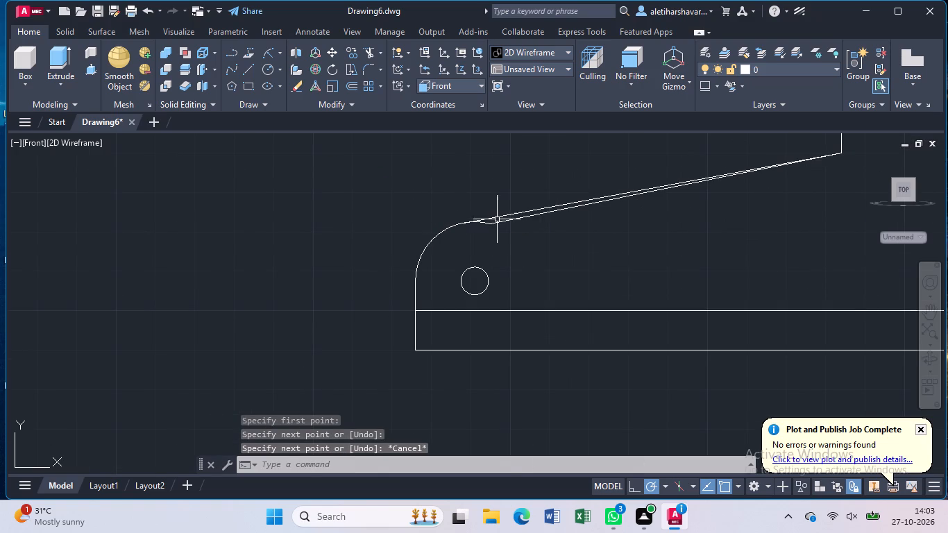
pyautogui.click(501, 222)
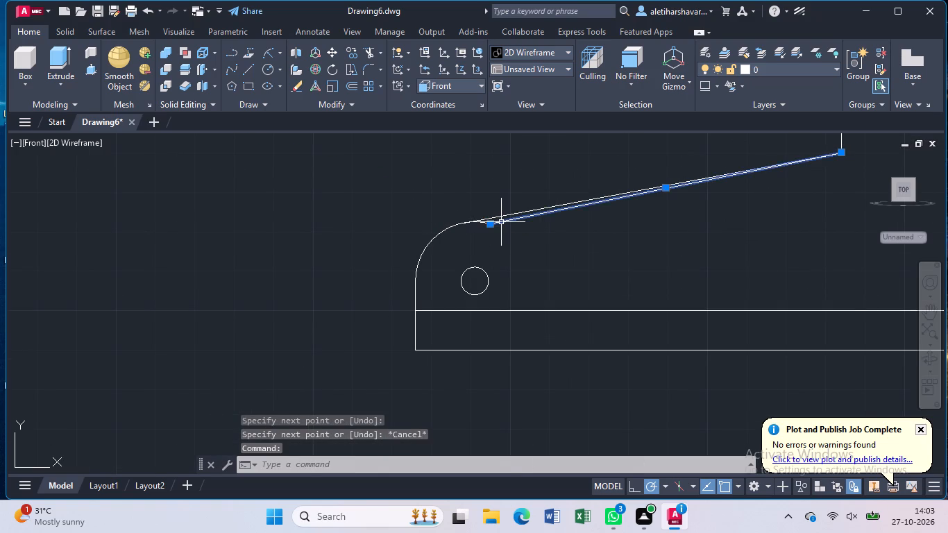
pyautogui.press('Delete')
# Trim the leftover end of the lug's arc below the tangent line.
pyautogui.write('tr')
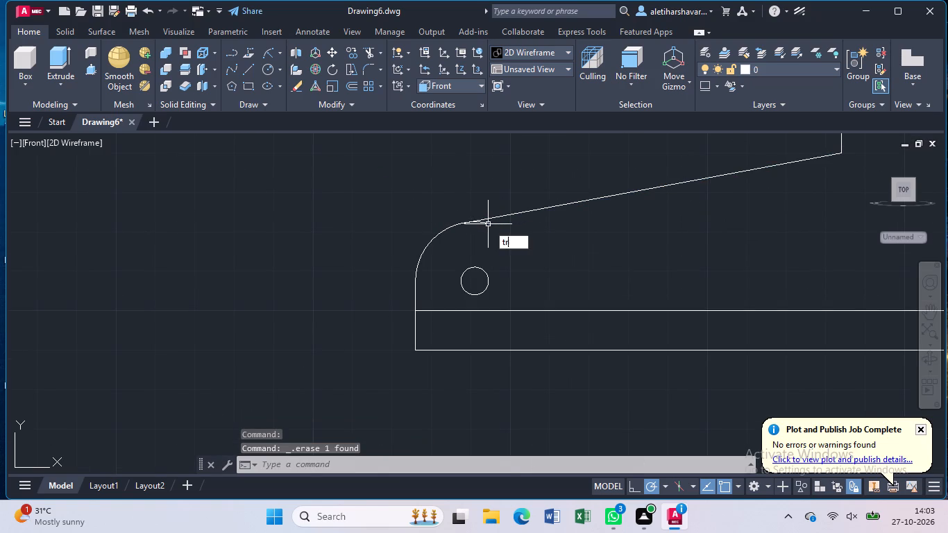
pyautogui.press('Return')
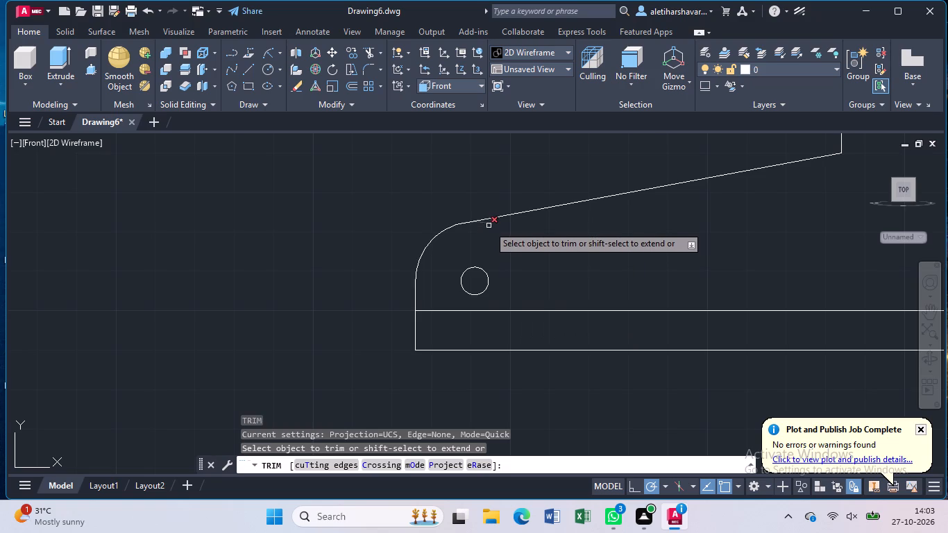
pyautogui.click(489, 225)
pyautogui.scroll(-2, 497, 250)
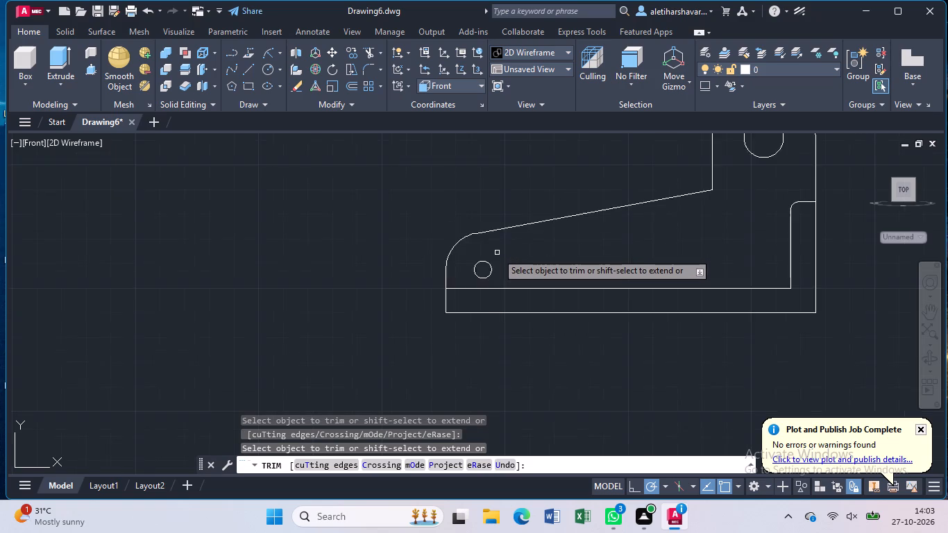
pyautogui.press('Escape')
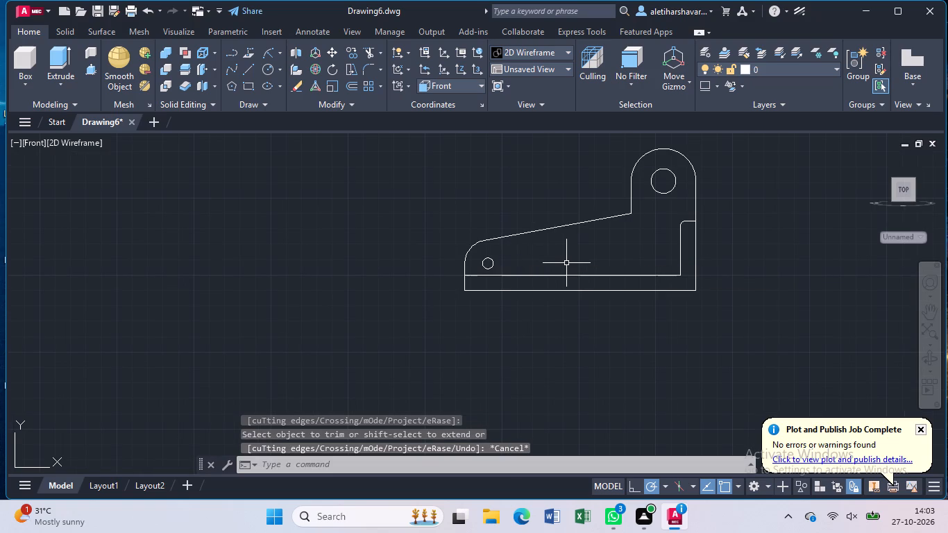
pyautogui.press('Escape')
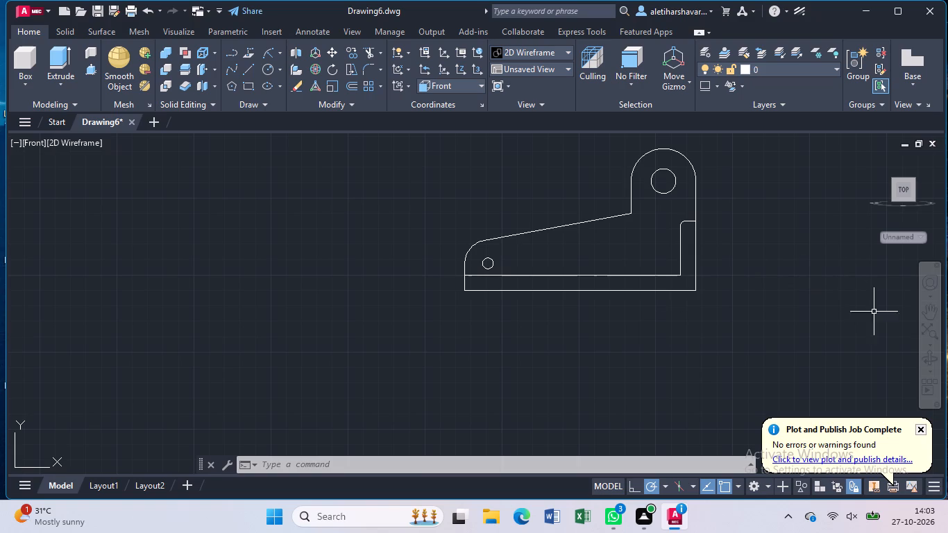
# Press-pull the L-shaped base and upright profile 61 mm toward the front of the profile plane.
pyautogui.click(928, 359)
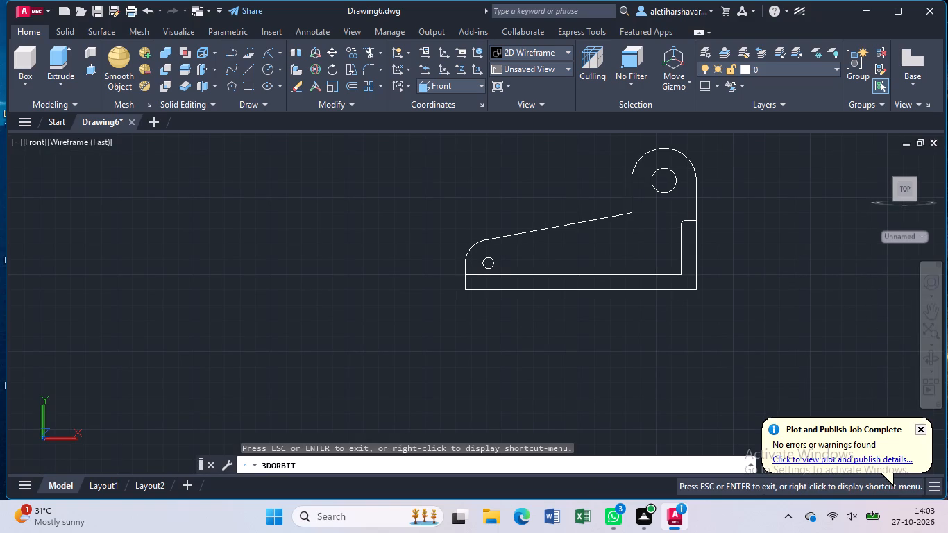
pyautogui.moveTo(737, 292); pyautogui.dragTo(699, 353, button='middle')
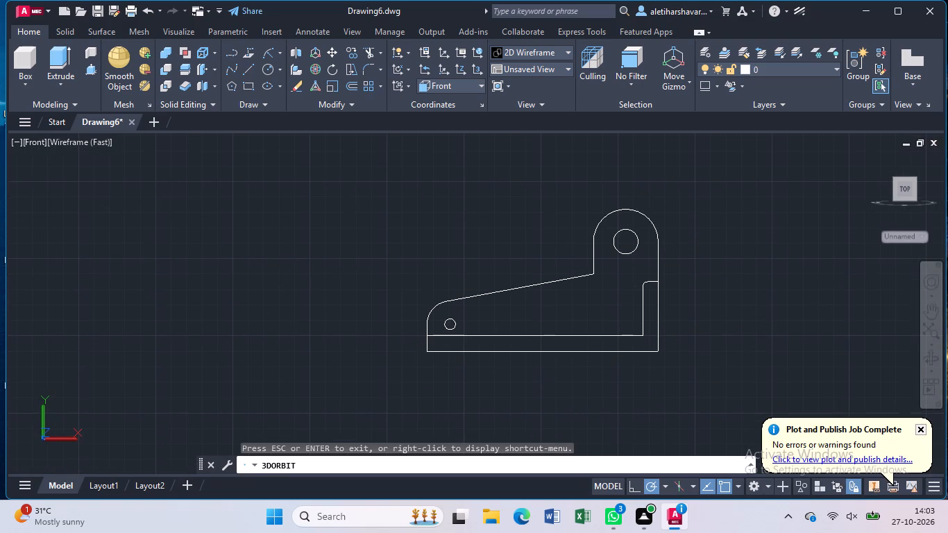
pyautogui.moveTo(684, 332); pyautogui.dragTo(684, 326)
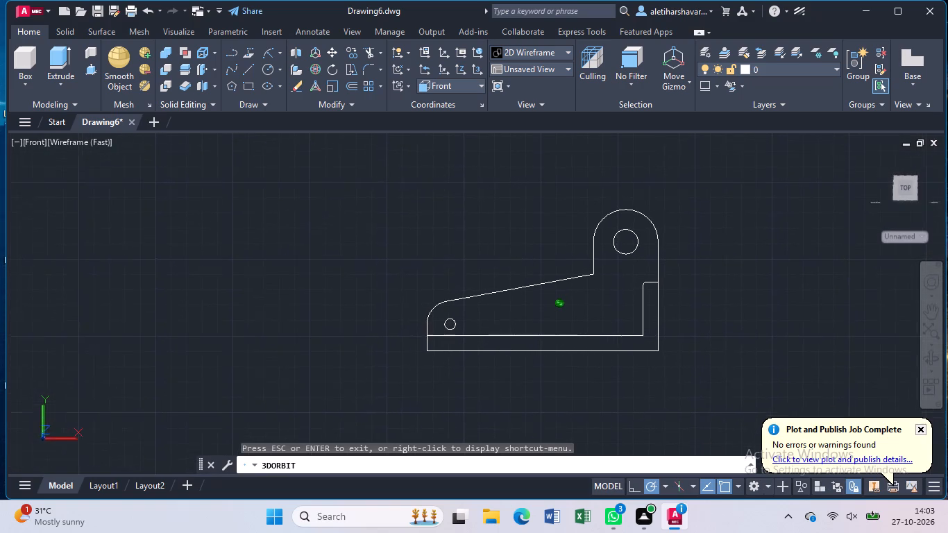
pyautogui.moveTo(684, 326); pyautogui.dragTo(752, 327)
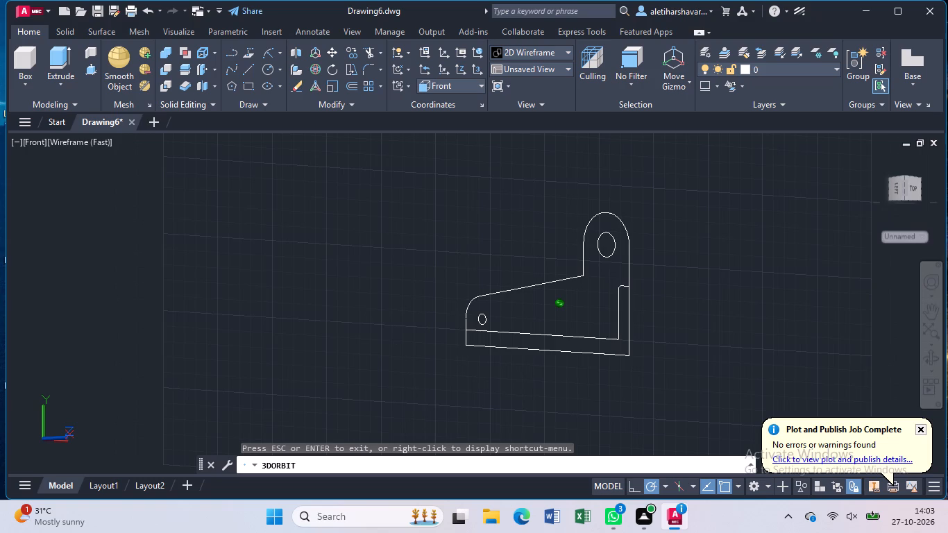
pyautogui.moveTo(752, 327); pyautogui.dragTo(773, 337)
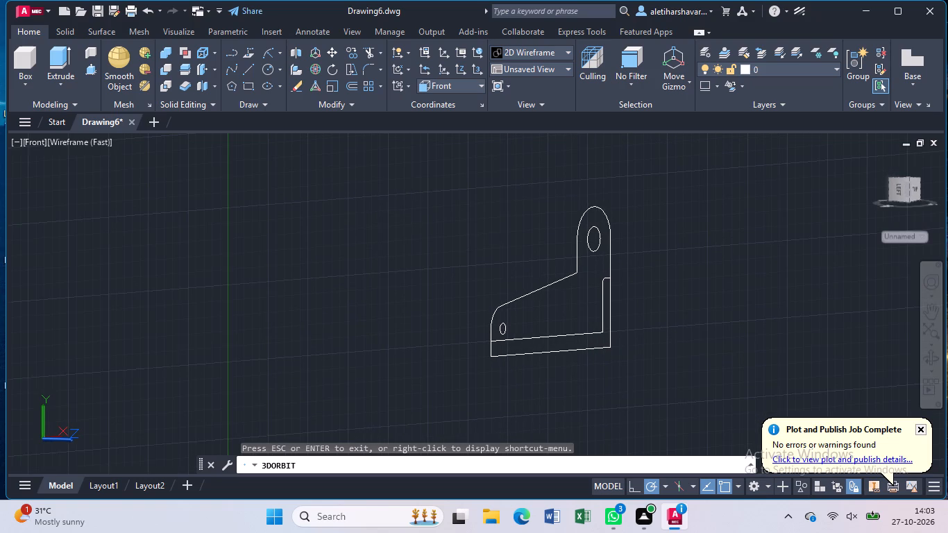
pyautogui.press('Escape')
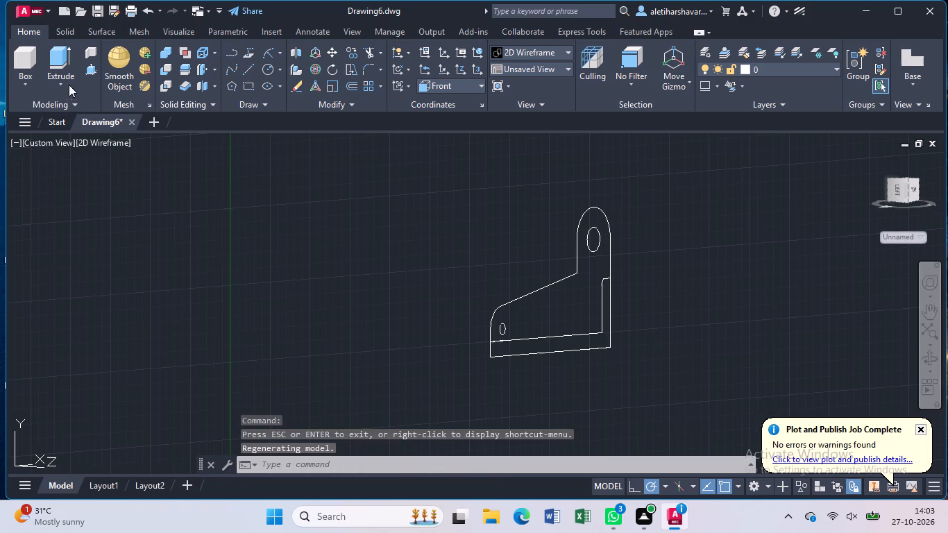
pyautogui.click(83, 71)
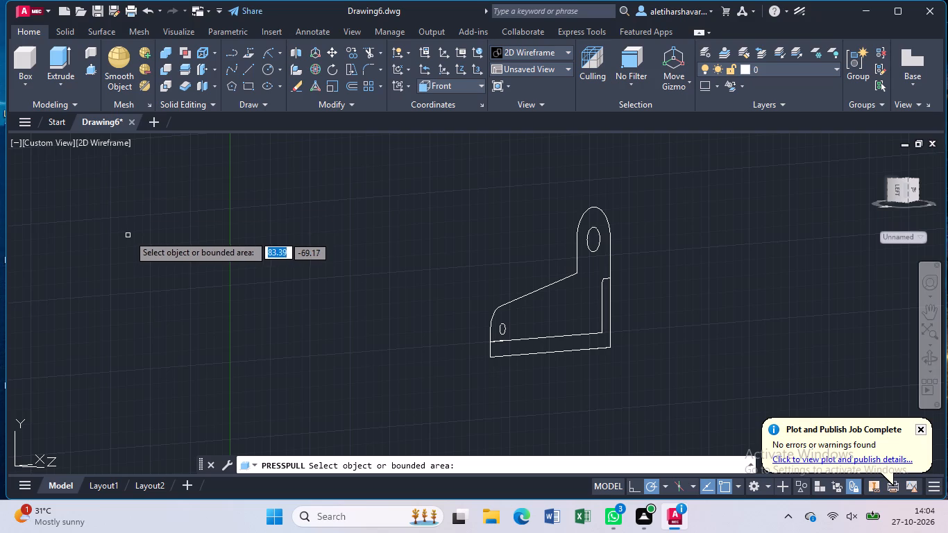
pyautogui.click(84, 68)
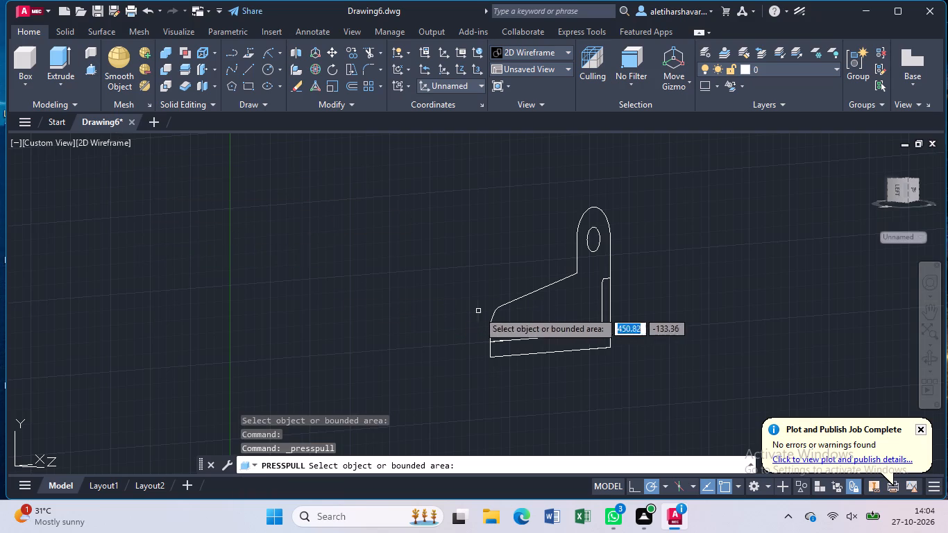
pyautogui.click(569, 345)
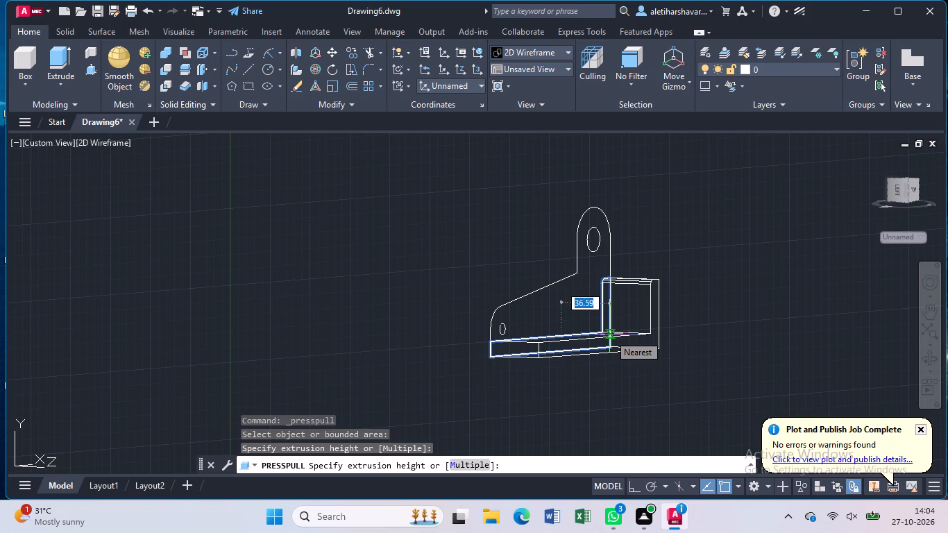
pyautogui.write('61')
pyautogui.press('Return')
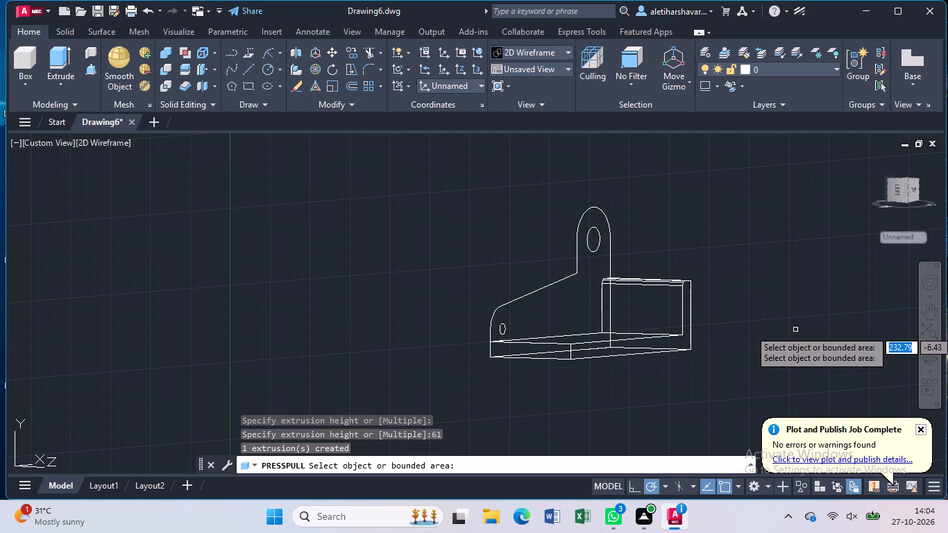
pyautogui.press('Escape')
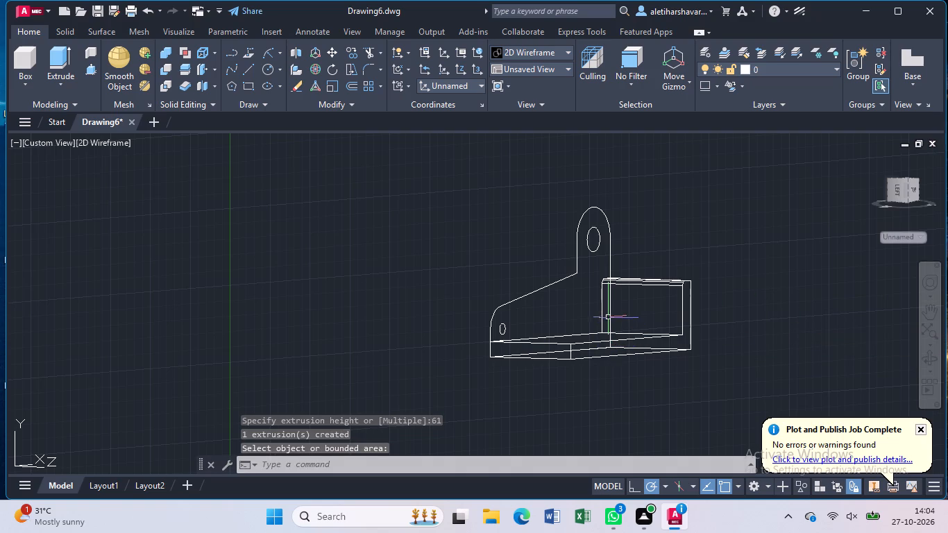
# Press-pull the back face of the L-shaped base and upright 21 mm in the opposite direction.
pyautogui.click(90, 72)
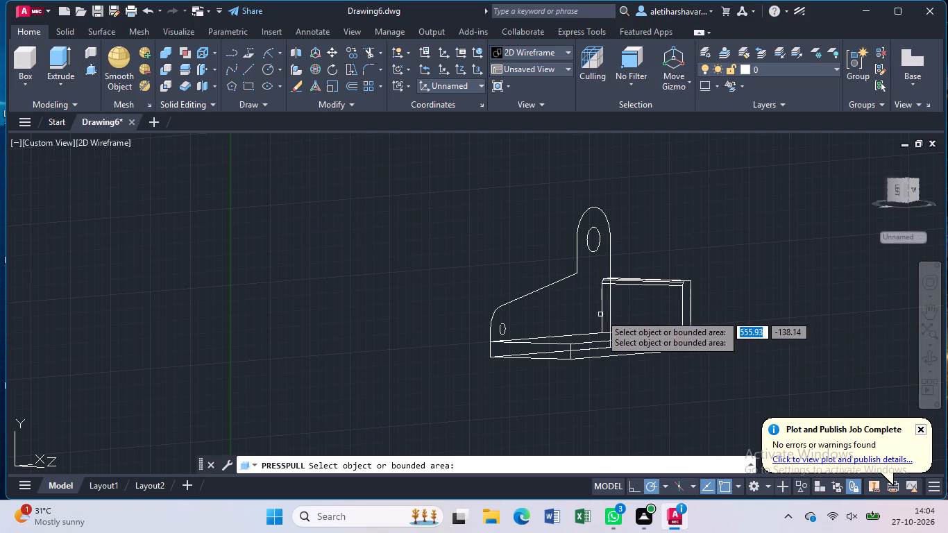
pyautogui.click(610, 319)
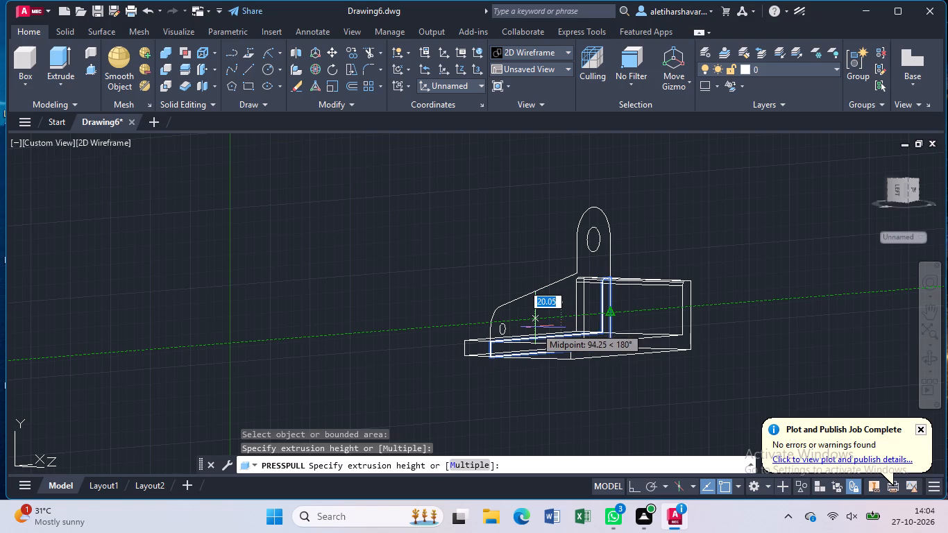
pyautogui.write('21')
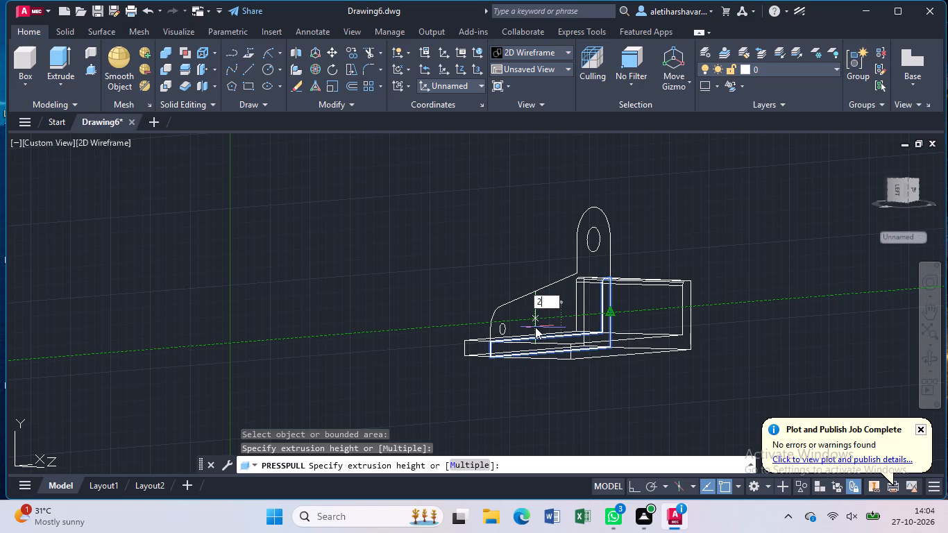
pyautogui.press('Return')
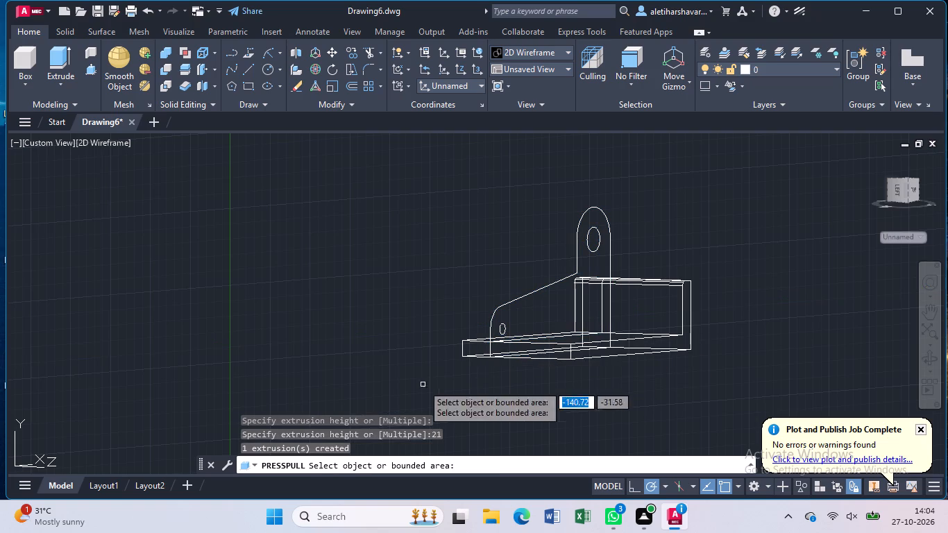
# Press-pull the web profile with the lug, boss and their holes 10 mm toward the front, over the base.
pyautogui.click(532, 316)
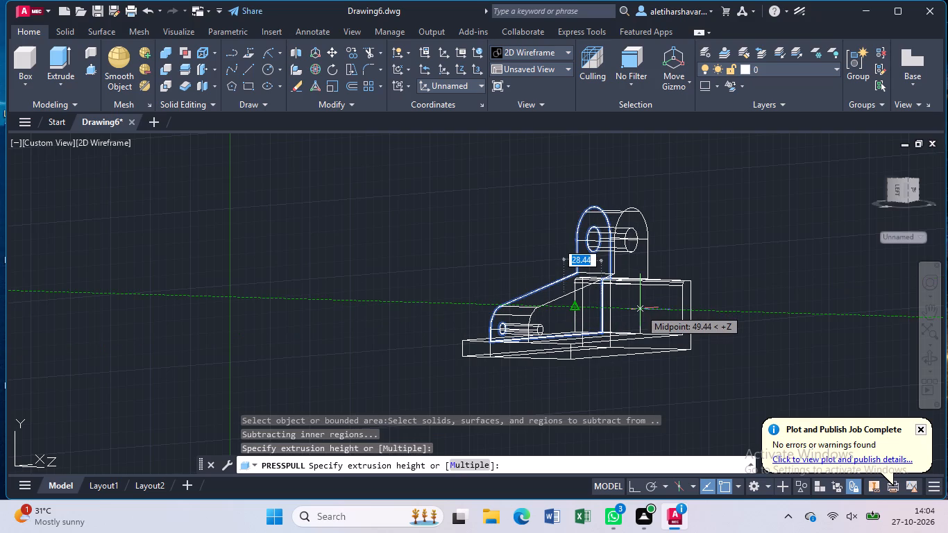
pyautogui.press('1')
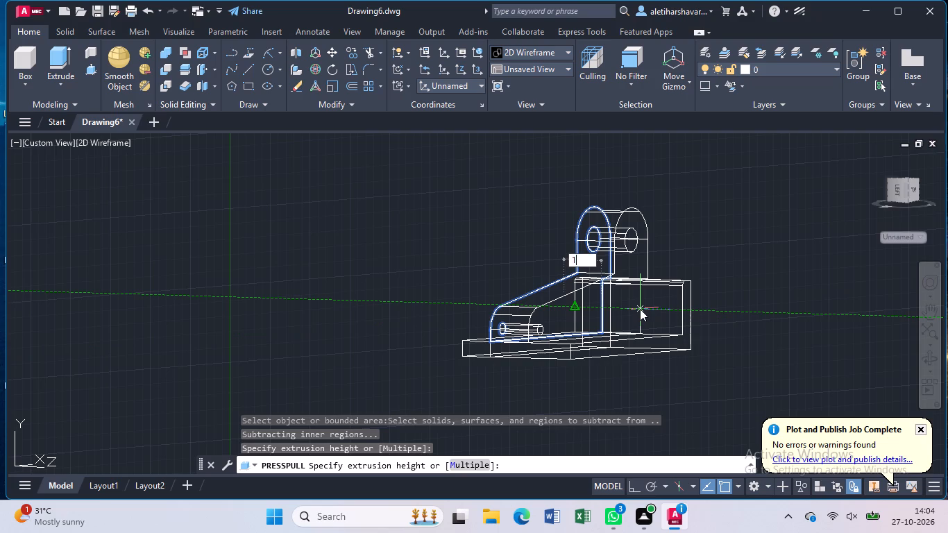
pyautogui.press('0')
pyautogui.press('Return')
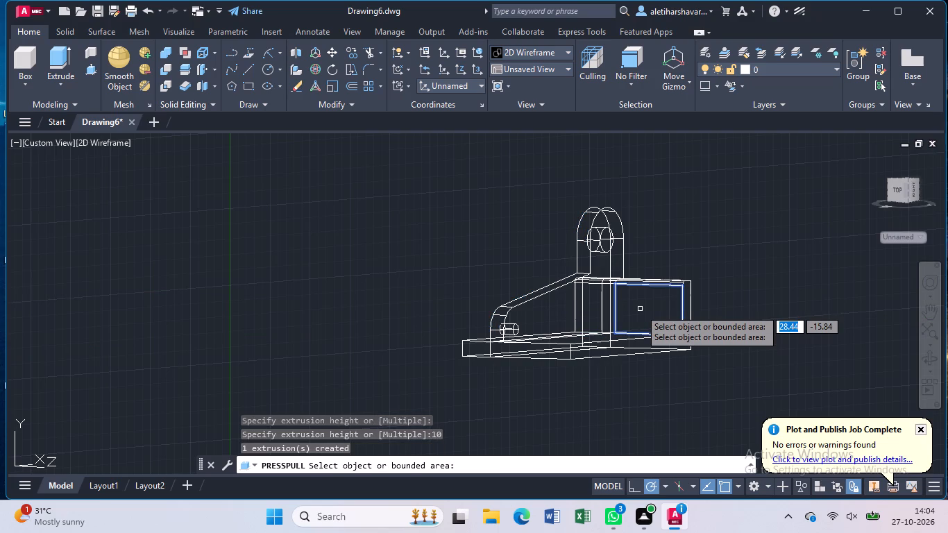
pyautogui.press('Escape')
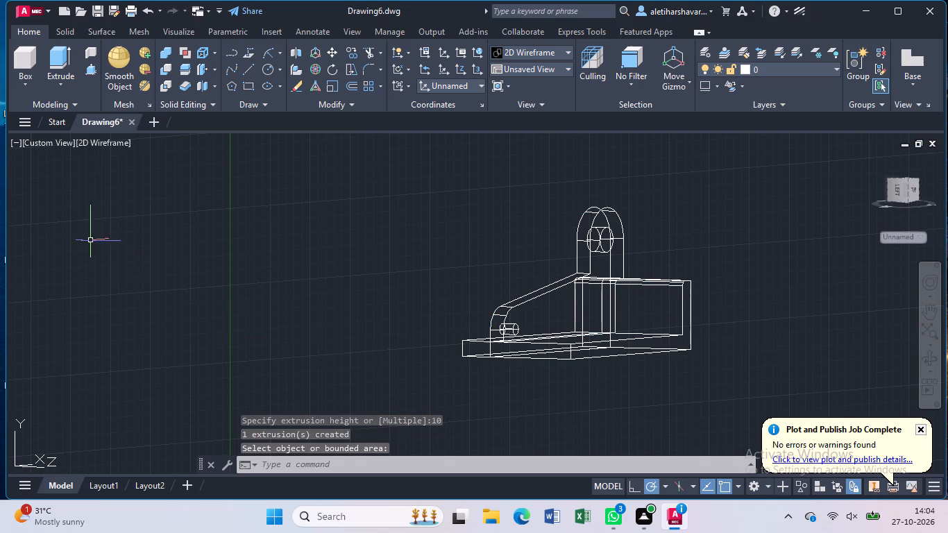
# Examine the solid in the Shaded visual style from several angles and in the Left view.
pyautogui.click(104, 145)
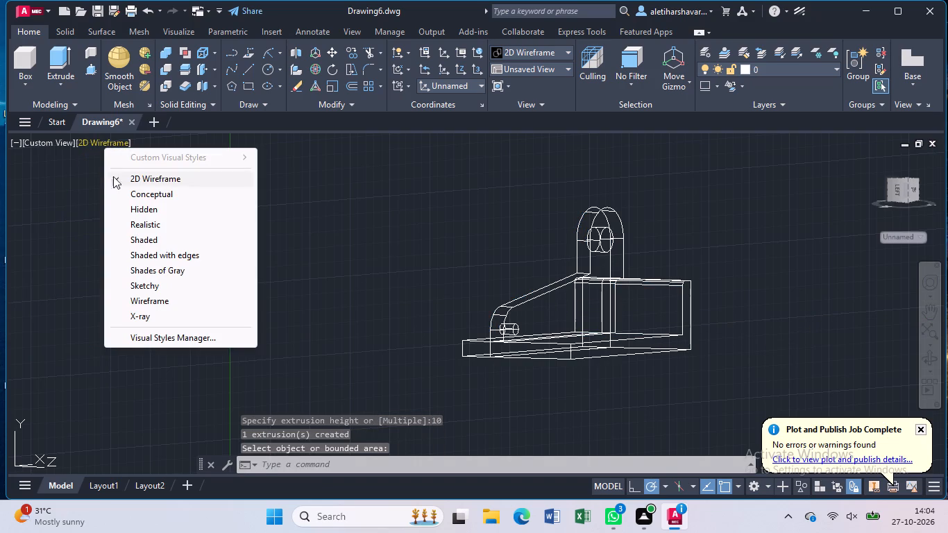
pyautogui.click(158, 235)
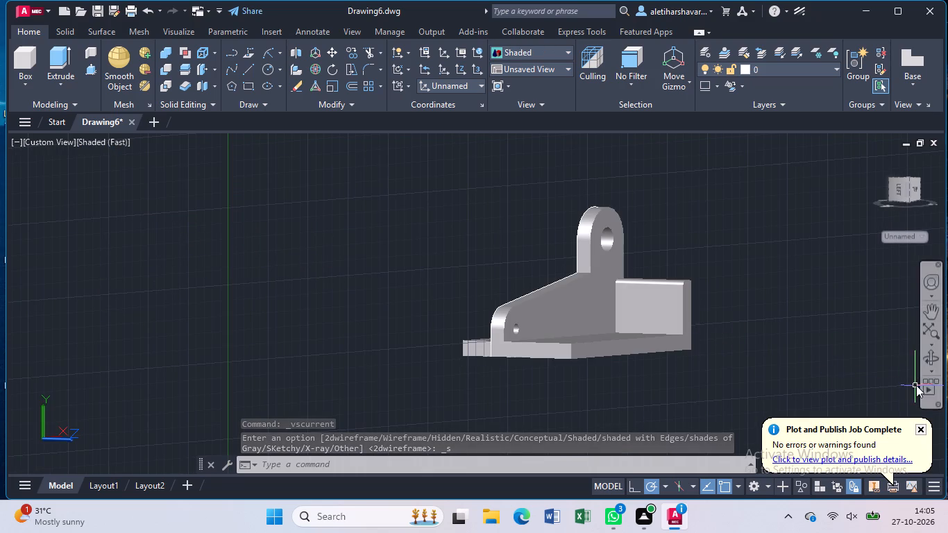
pyautogui.click(936, 359)
pyautogui.moveTo(729, 369); pyautogui.dragTo(746, 373)
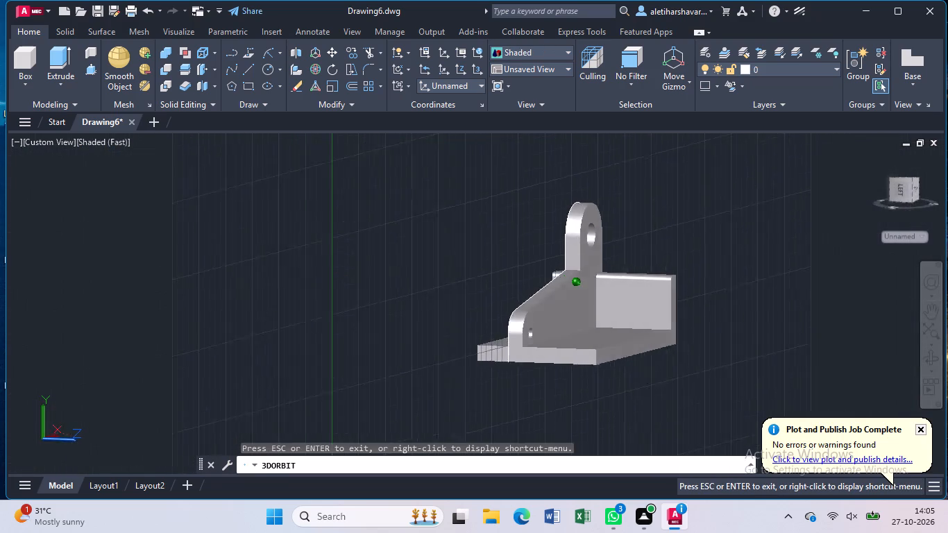
pyautogui.moveTo(746, 373); pyautogui.dragTo(748, 398)
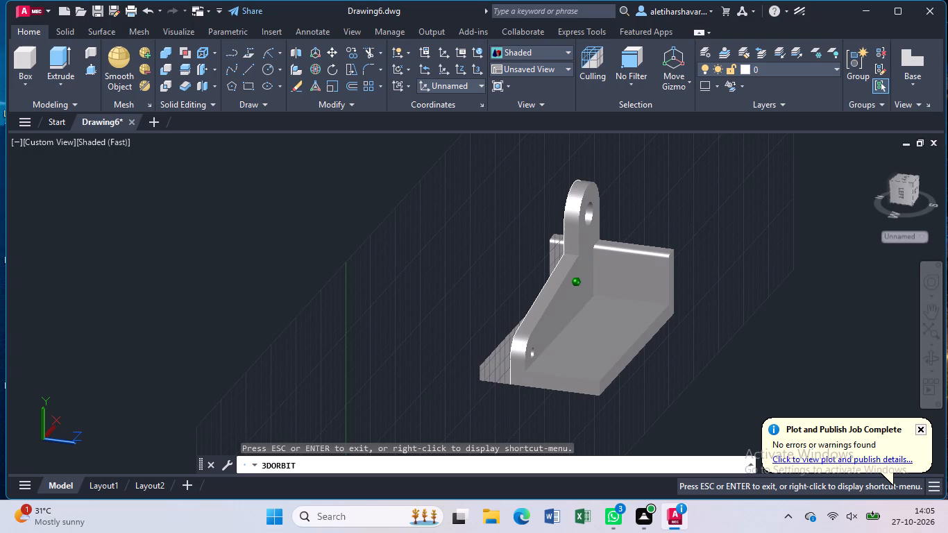
pyautogui.moveTo(748, 398); pyautogui.dragTo(753, 403)
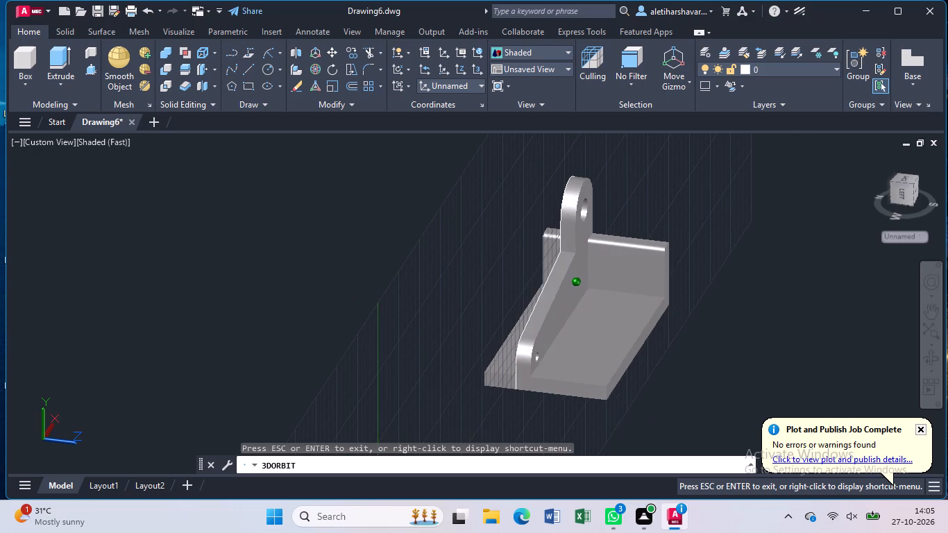
pyautogui.moveTo(753, 403); pyautogui.dragTo(755, 396)
pyautogui.press('Escape')
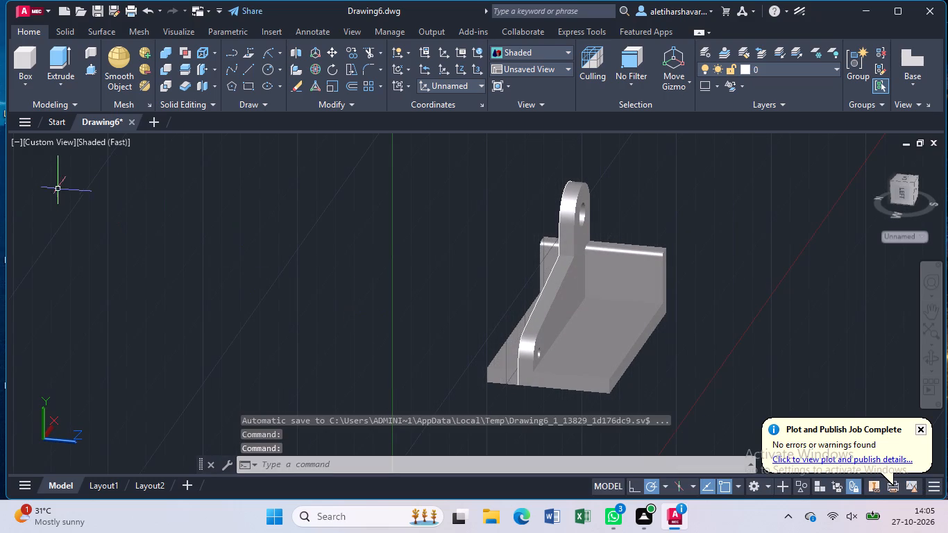
pyautogui.press('Escape')
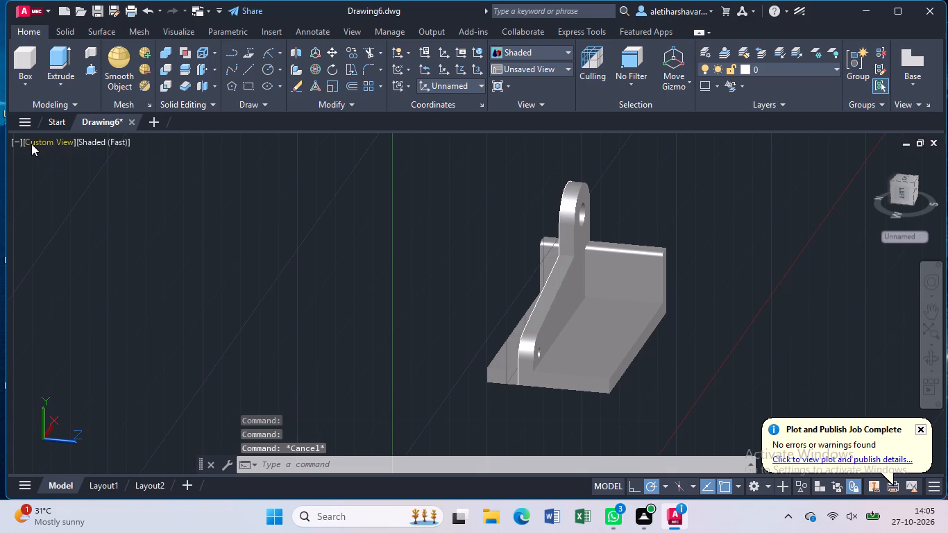
pyautogui.click(31, 143)
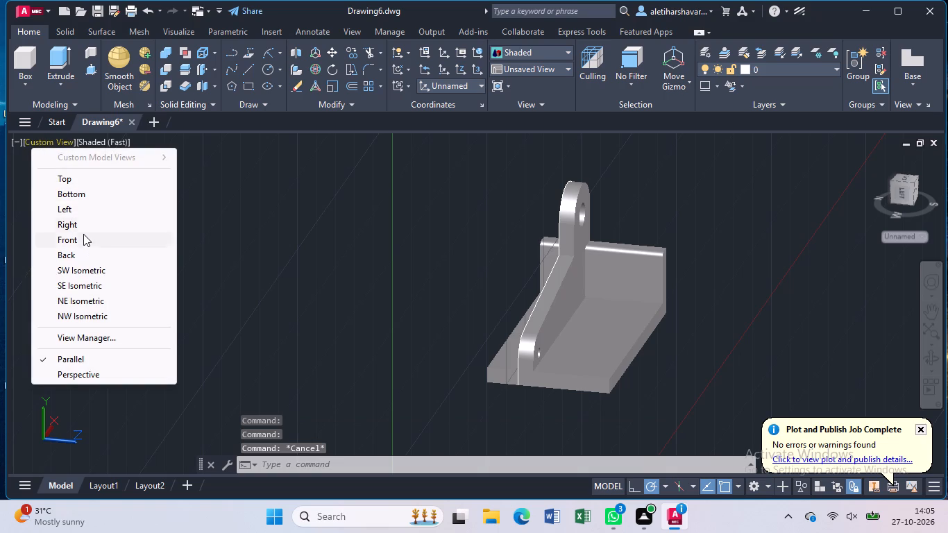
pyautogui.click(80, 210)
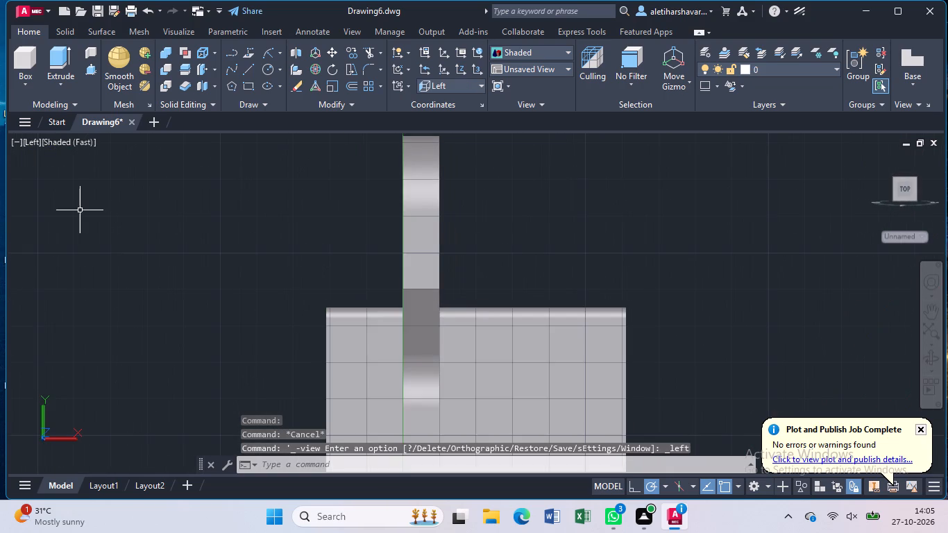
pyautogui.scroll(-2, 81, 209)
pyautogui.scroll(1, 81, 209)
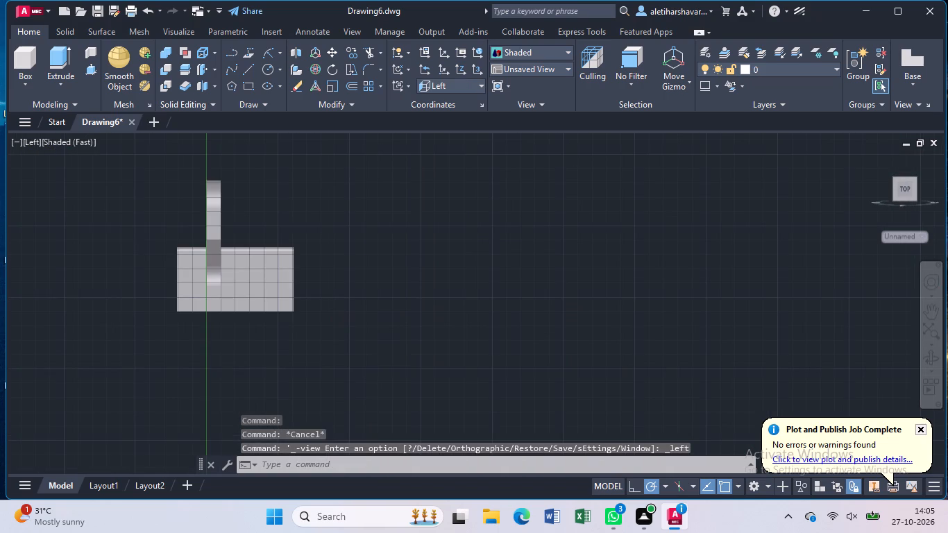
# In the 2D Wireframe Top view, draw a horizontal line about 40 mm long inward from the midpoint of the base's 61 mm end edge.
pyautogui.click(27, 135)
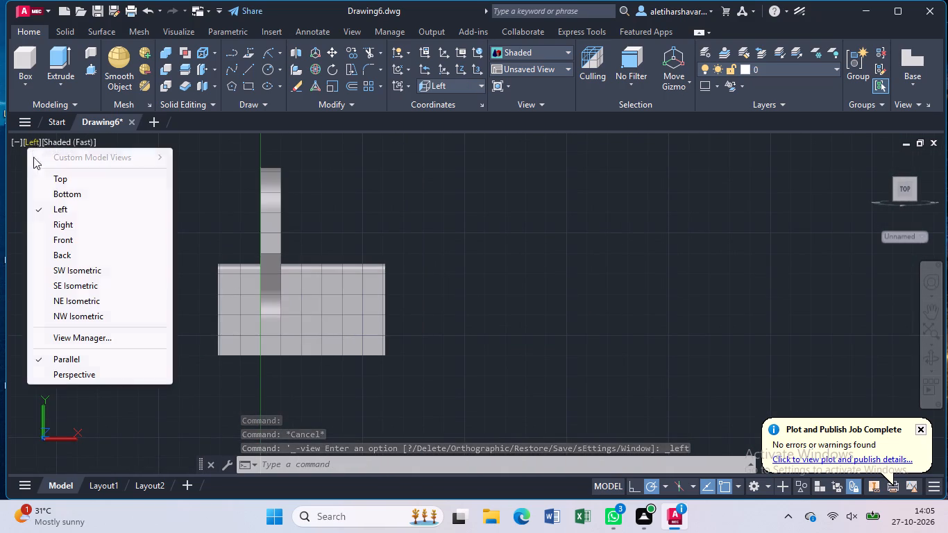
pyautogui.click(58, 180)
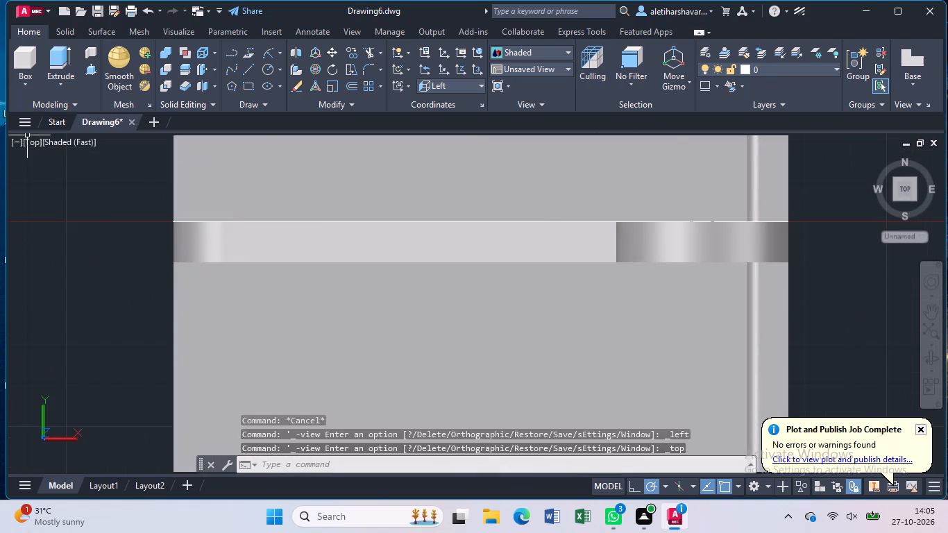
pyautogui.scroll(-1, 93, 203)
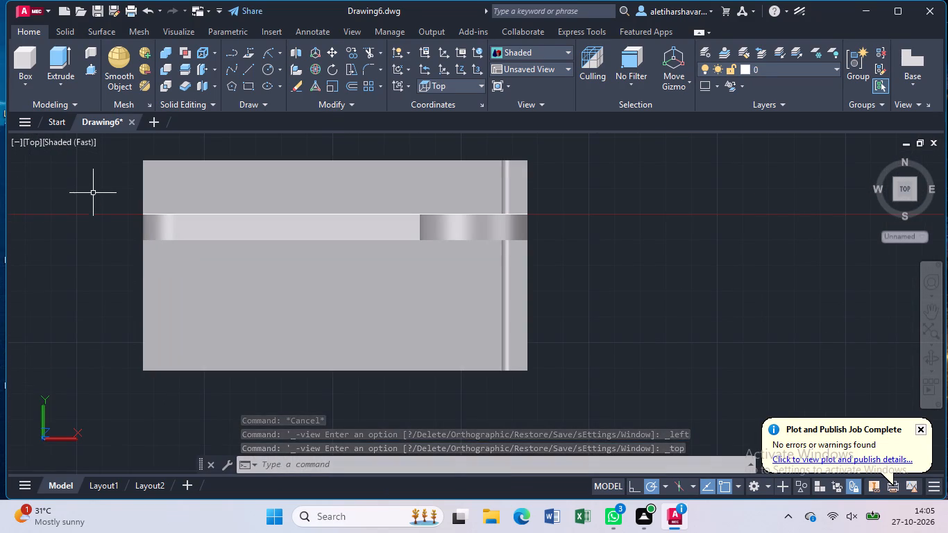
pyautogui.click(90, 142)
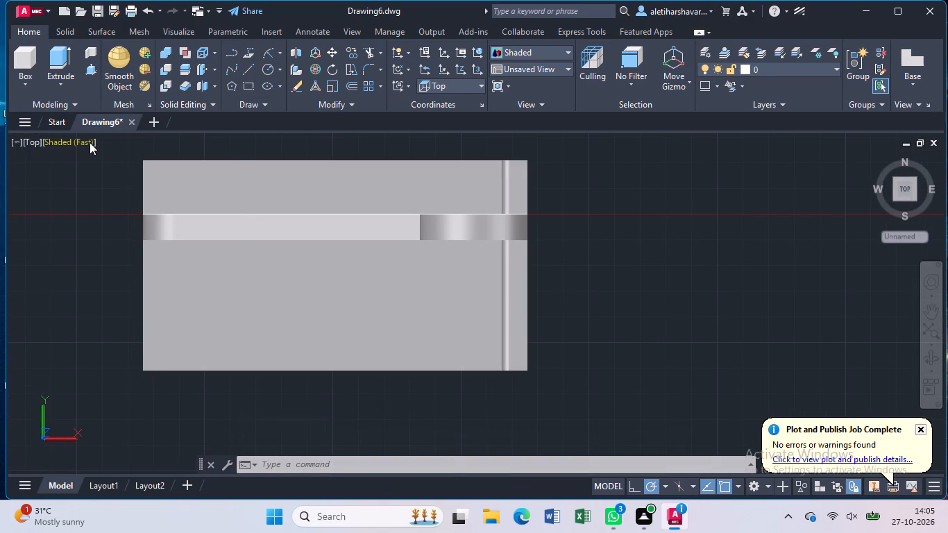
pyautogui.click(128, 183)
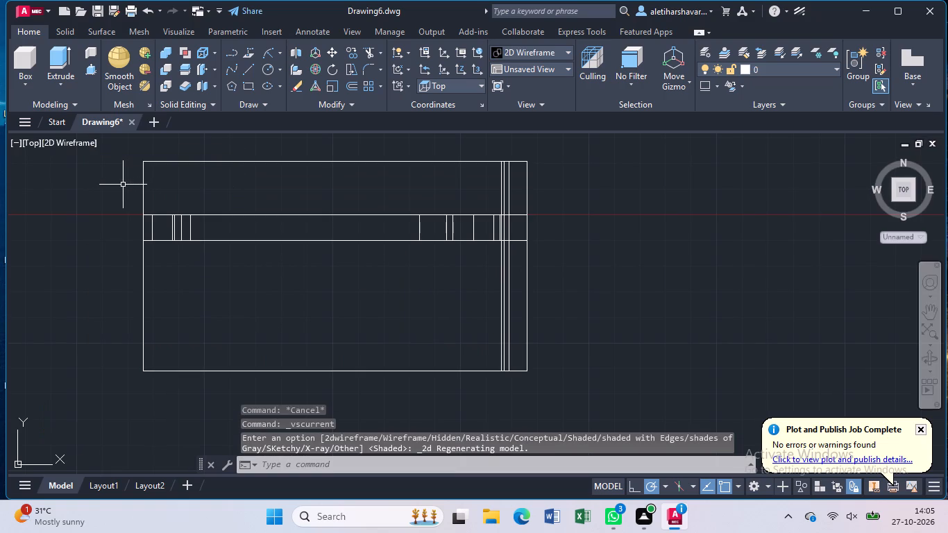
pyautogui.press('l')
pyautogui.press('Return')
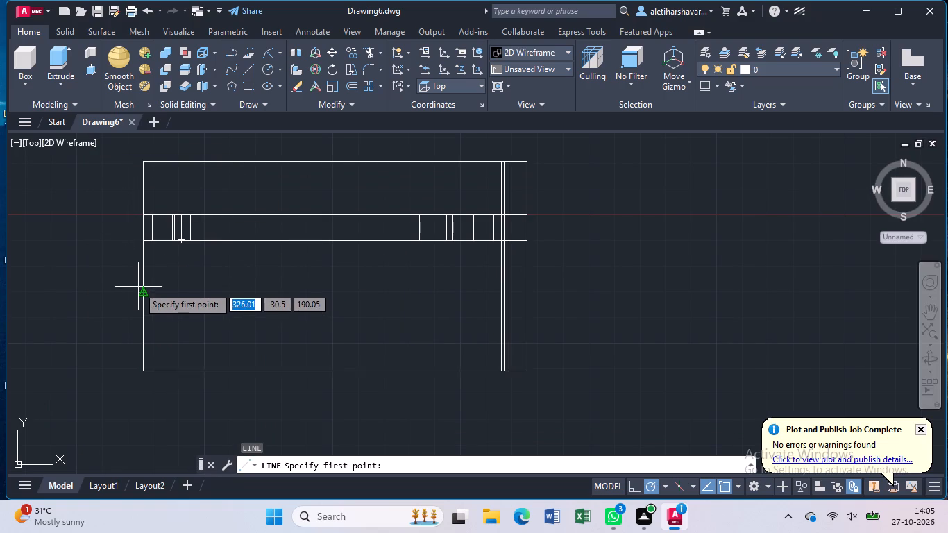
pyautogui.click(140, 290)
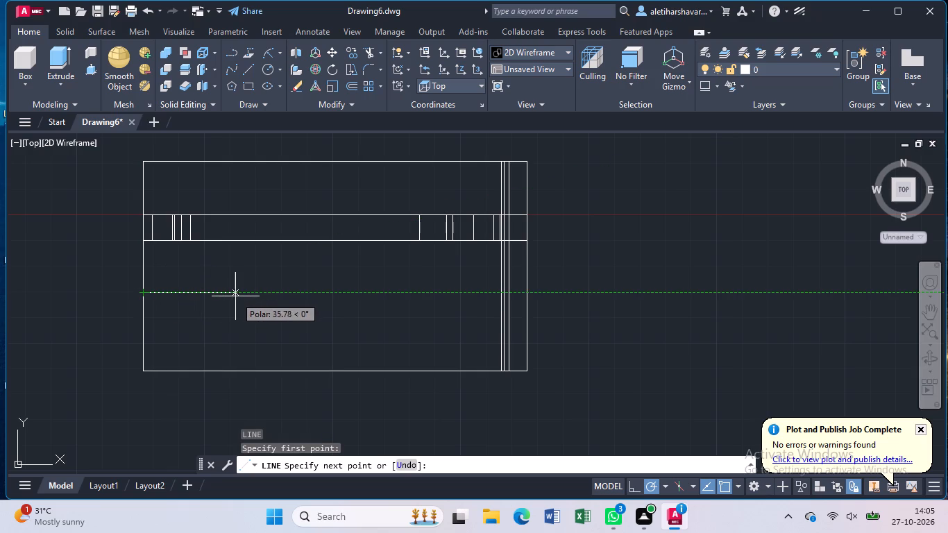
pyautogui.click(244, 294)
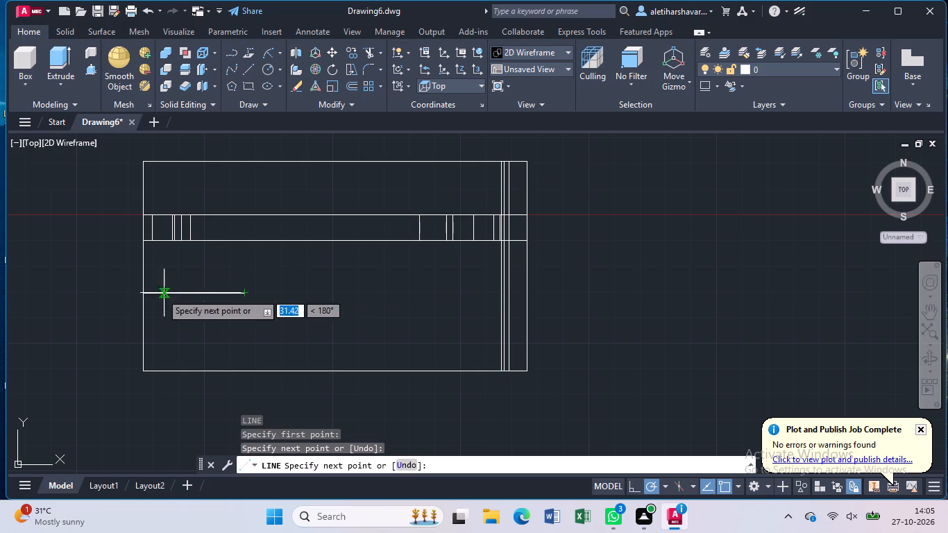
pyautogui.press('Escape')
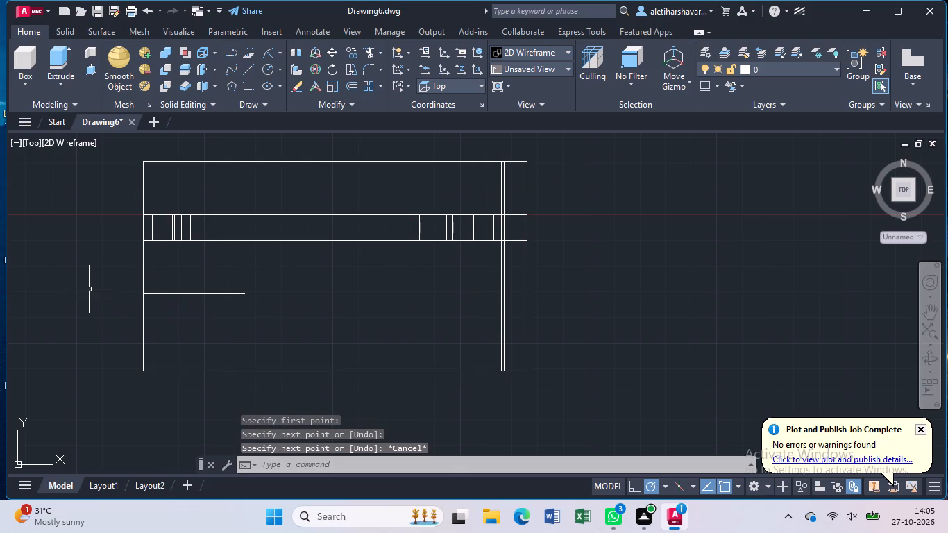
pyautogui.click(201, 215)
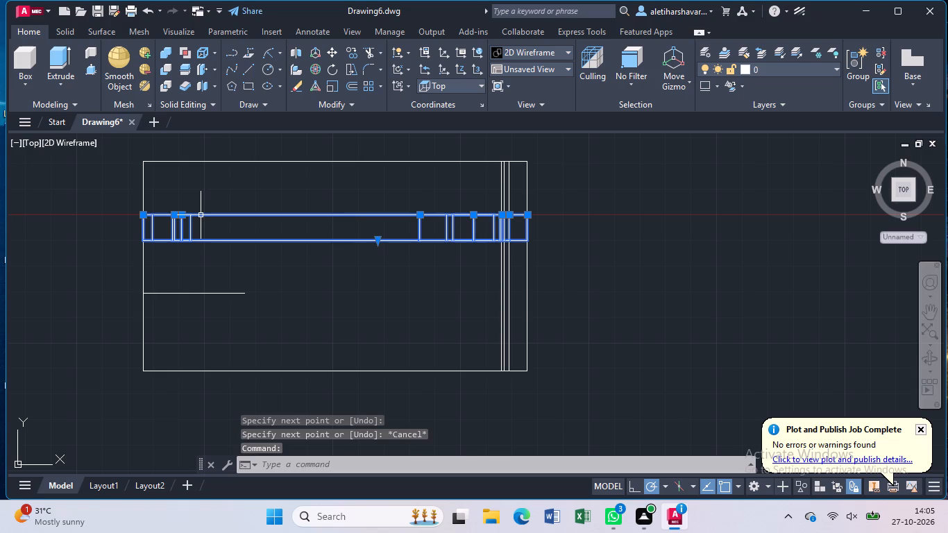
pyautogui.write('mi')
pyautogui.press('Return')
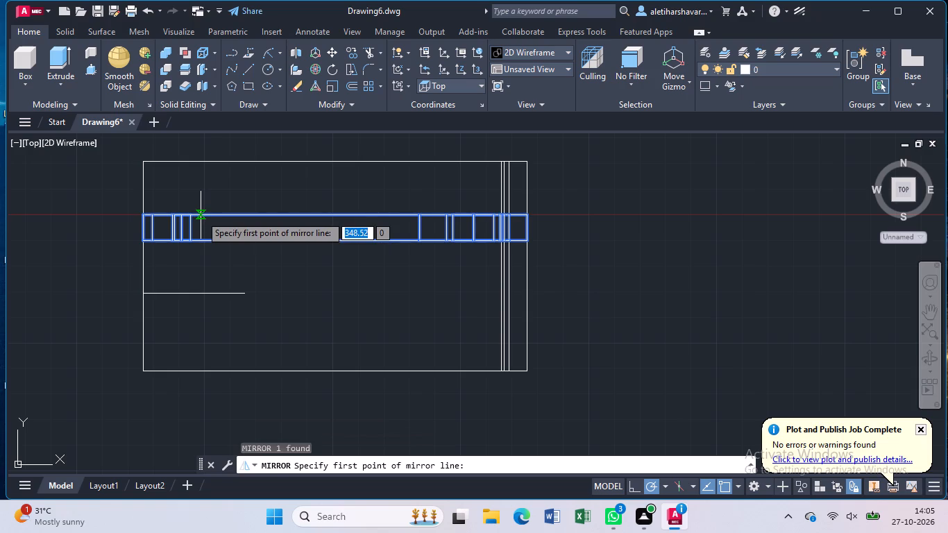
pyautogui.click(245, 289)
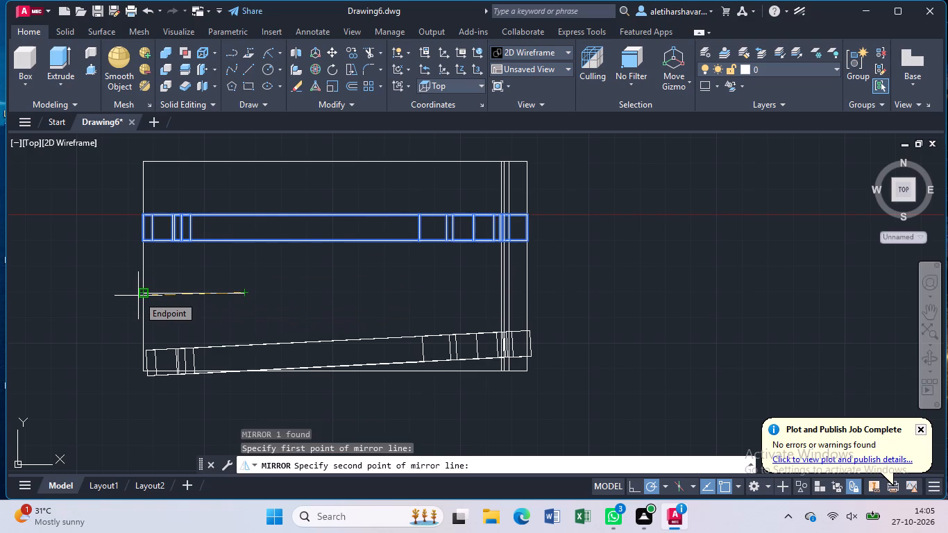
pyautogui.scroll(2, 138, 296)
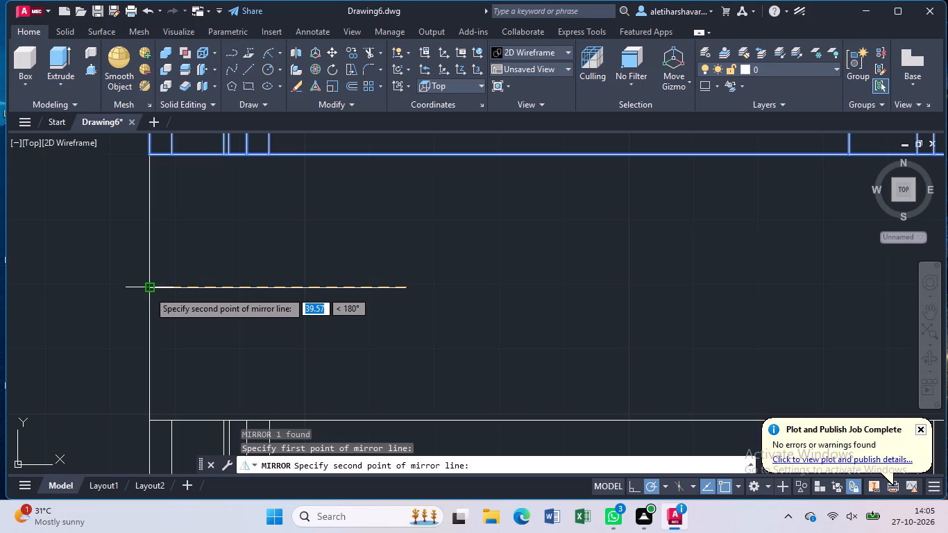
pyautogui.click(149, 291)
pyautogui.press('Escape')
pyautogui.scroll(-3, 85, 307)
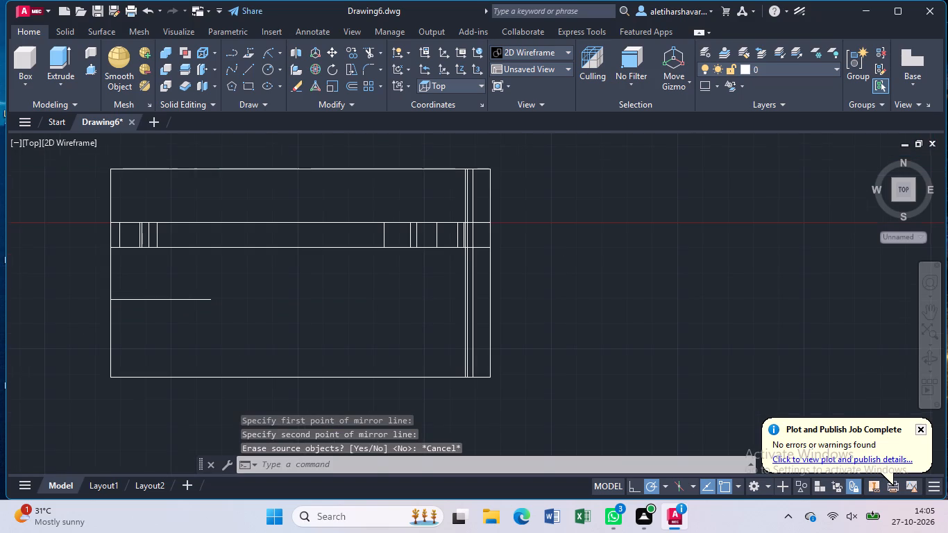
# Mirror the web solid with its lug and boss about the horizontal reference line, keeping the source object.
pyautogui.click(142, 269)
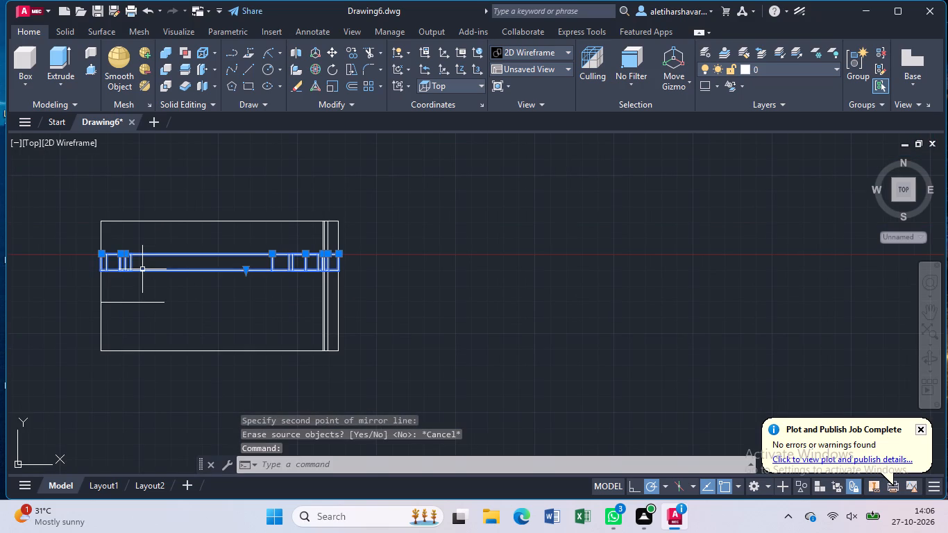
pyautogui.write('mi')
pyautogui.press('Return')
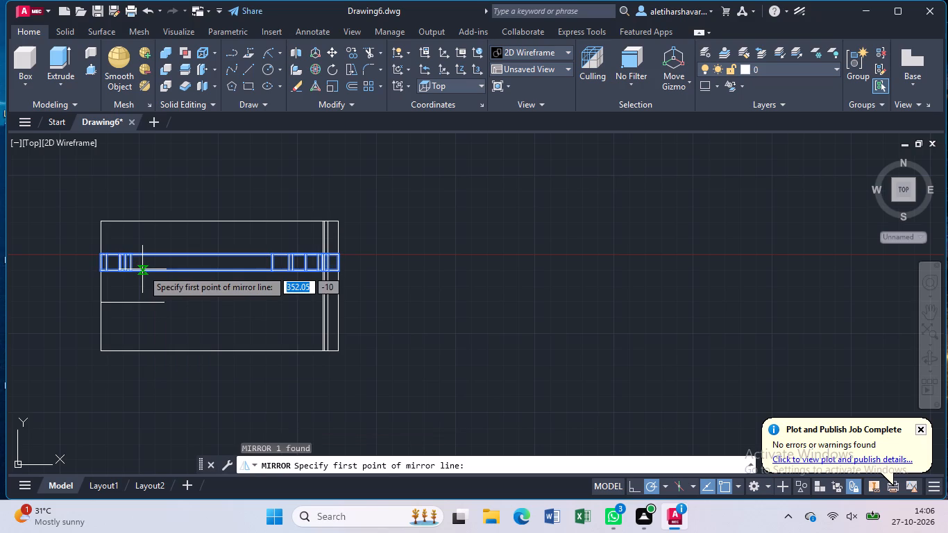
pyautogui.click(164, 305)
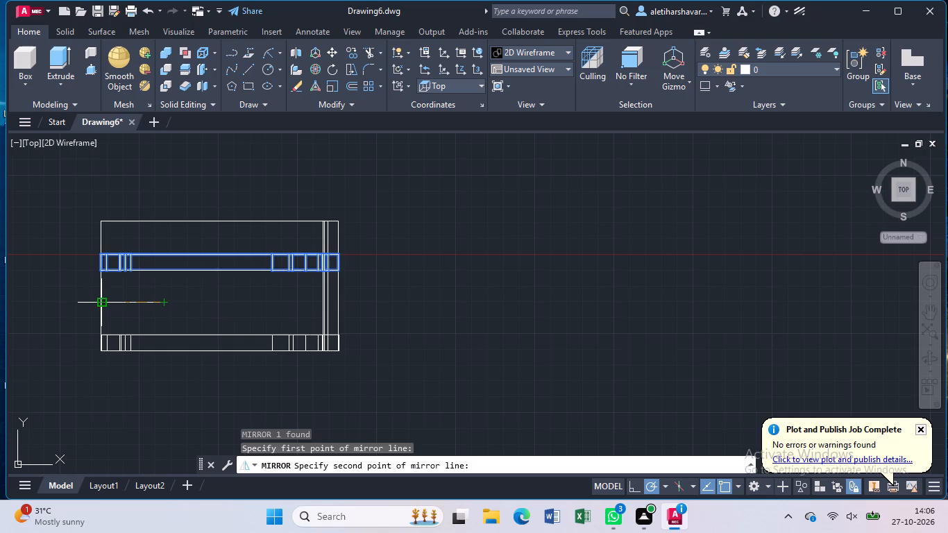
pyautogui.click(99, 301)
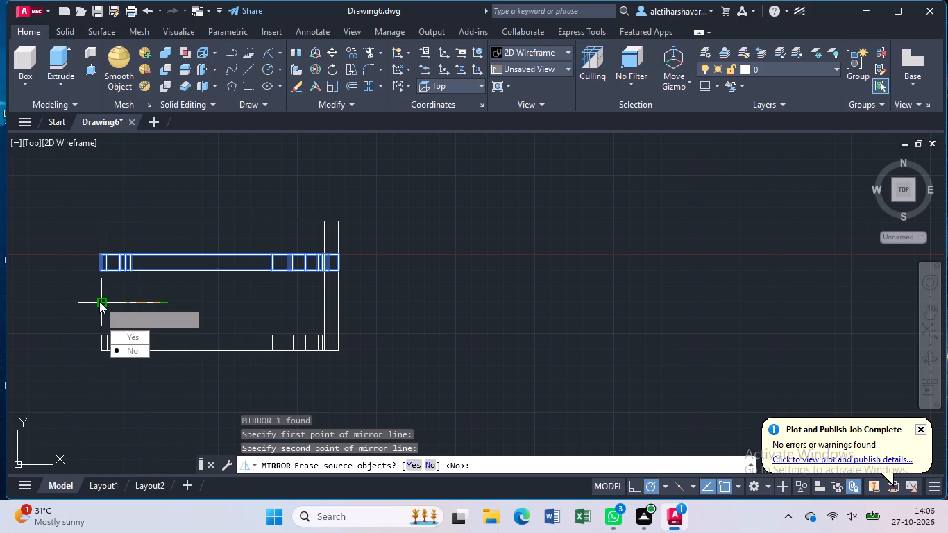
pyautogui.moveTo(126, 346); pyautogui.dragTo(99, 301)
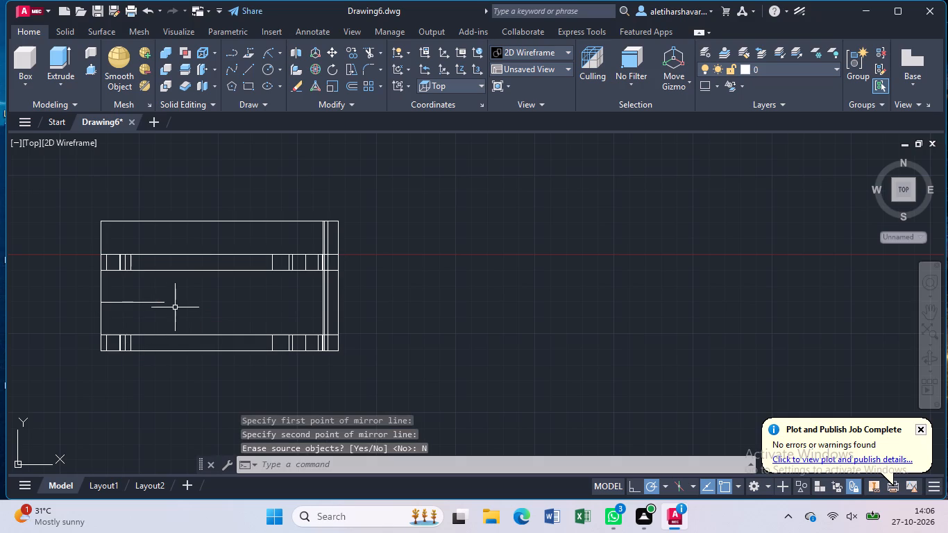
pyautogui.scroll(3, 179, 305)
pyautogui.scroll(-3, 180, 306)
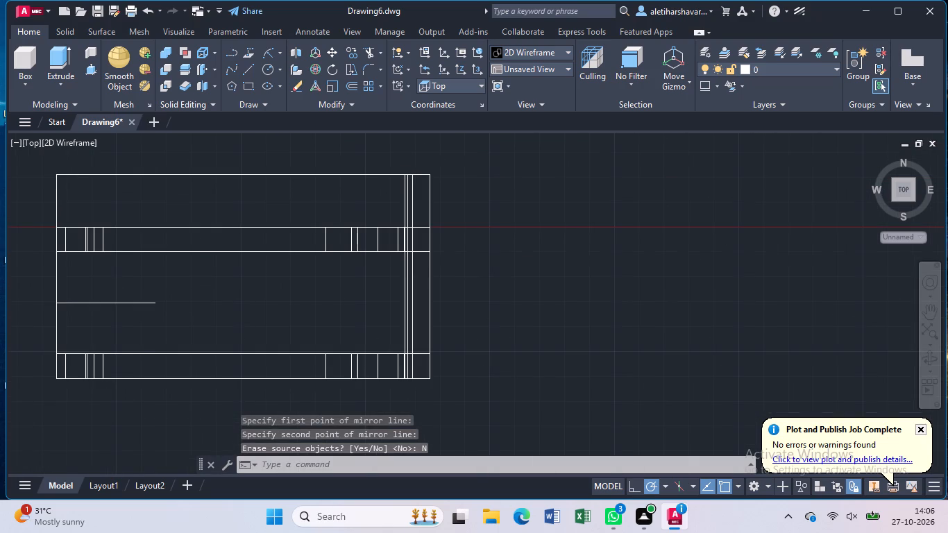
pyautogui.press('Escape')
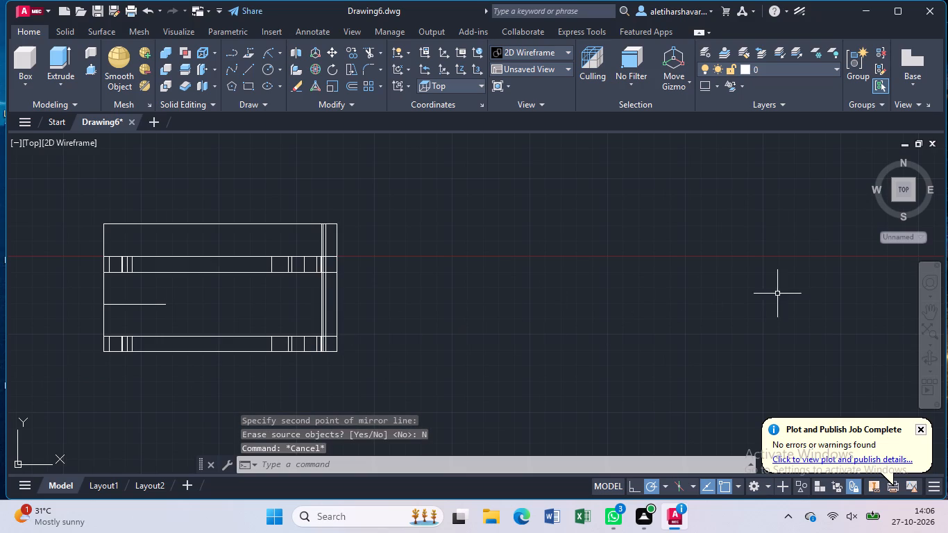
# Erase the horizontal mirror reference line lying between the two webs.
pyautogui.click(937, 358)
pyautogui.moveTo(421, 347); pyautogui.dragTo(403, 310)
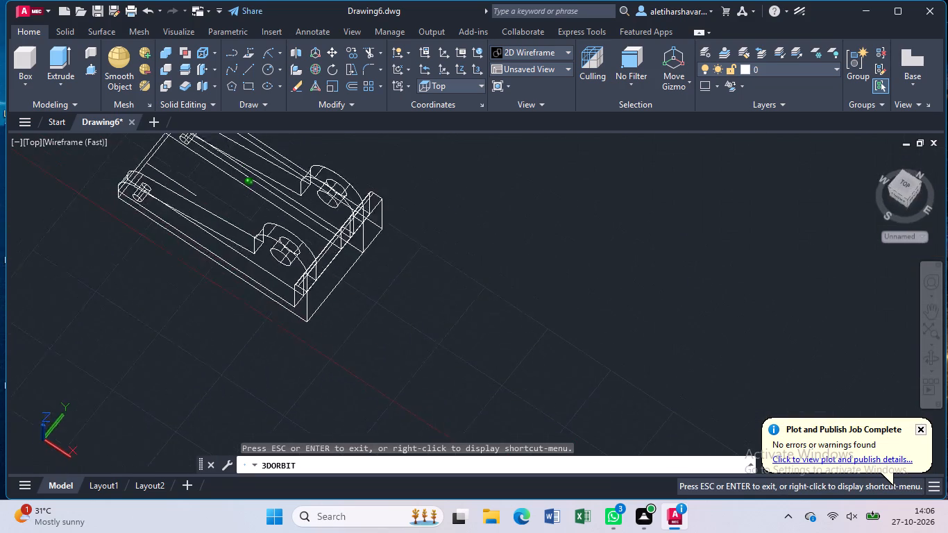
pyautogui.moveTo(403, 310); pyautogui.dragTo(422, 282)
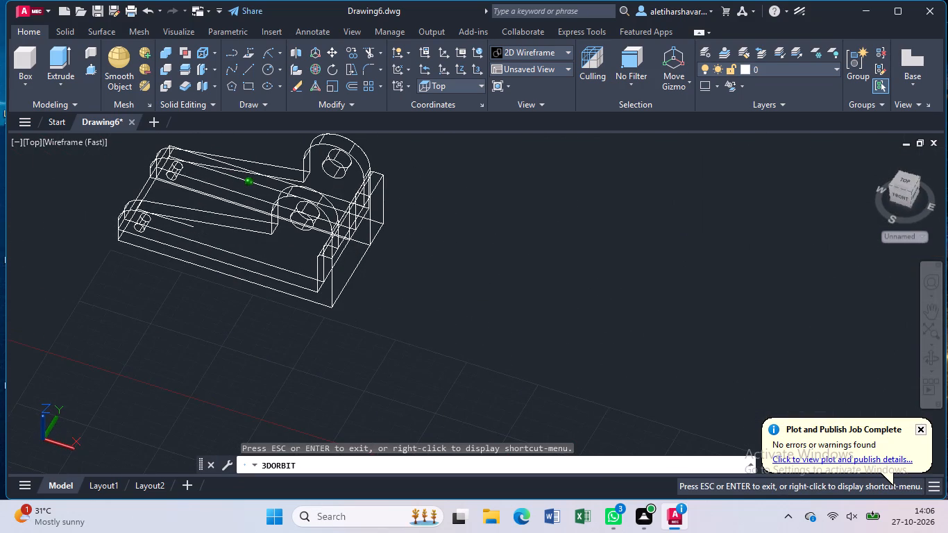
pyautogui.moveTo(422, 282); pyautogui.dragTo(505, 304)
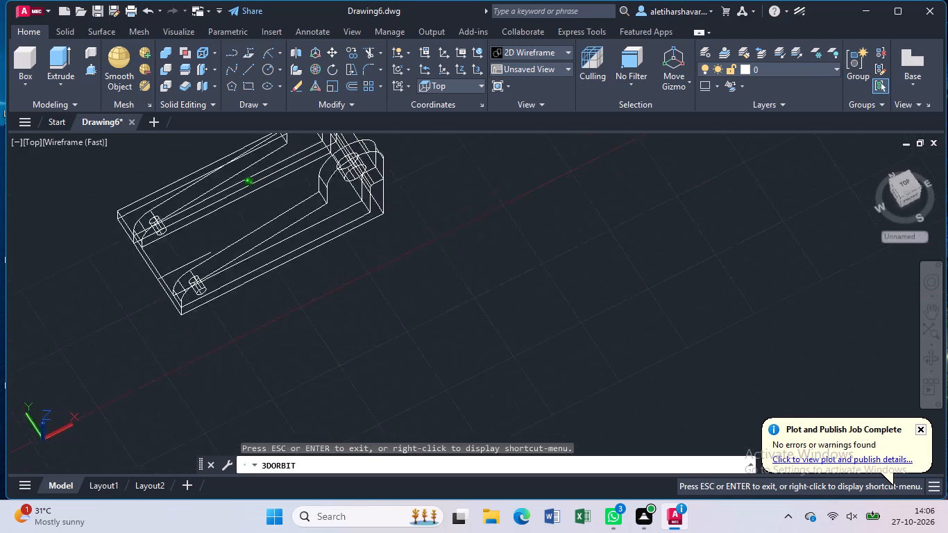
pyautogui.moveTo(505, 304); pyautogui.dragTo(593, 297)
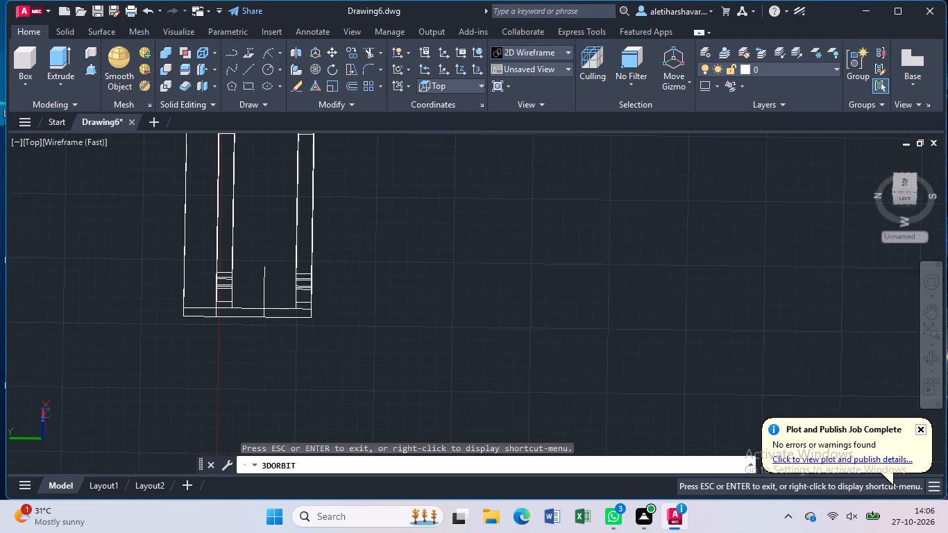
pyautogui.press('Escape')
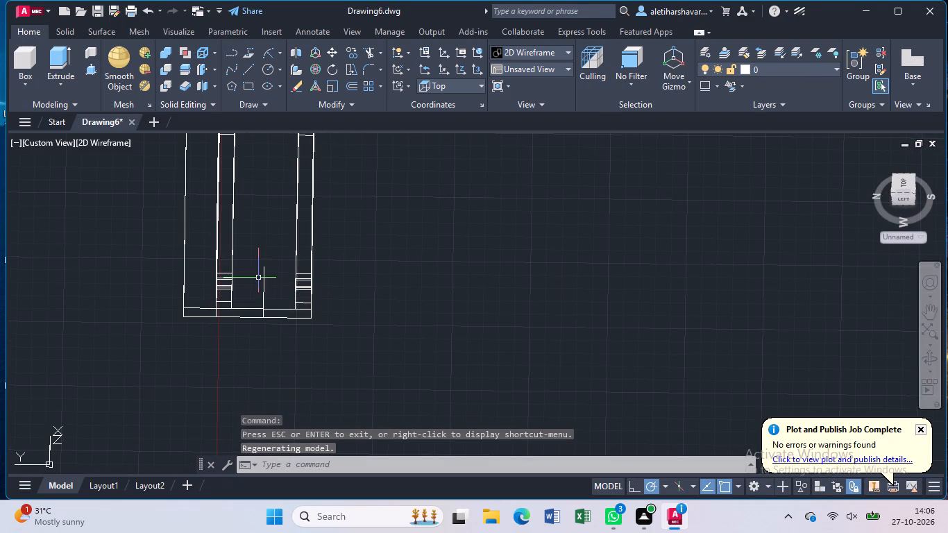
pyautogui.click(264, 274)
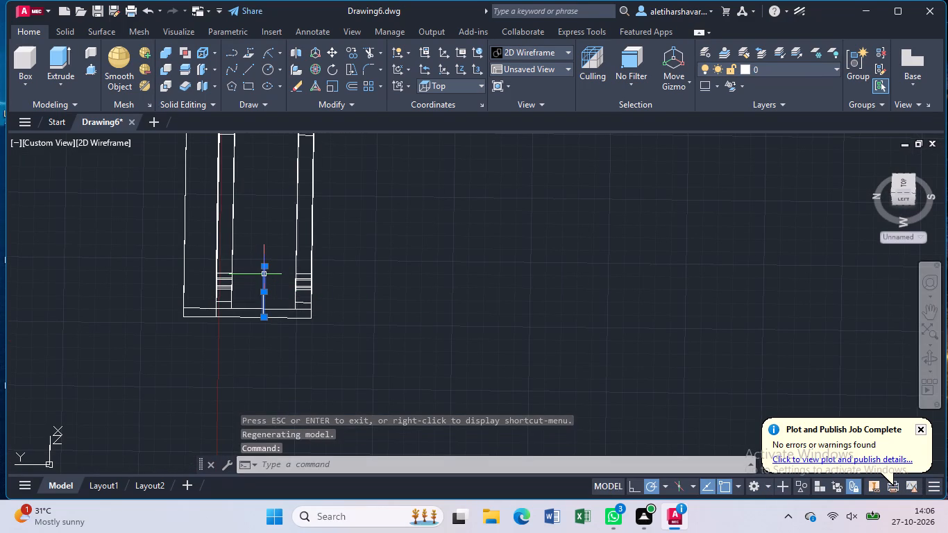
pyautogui.press('Delete')
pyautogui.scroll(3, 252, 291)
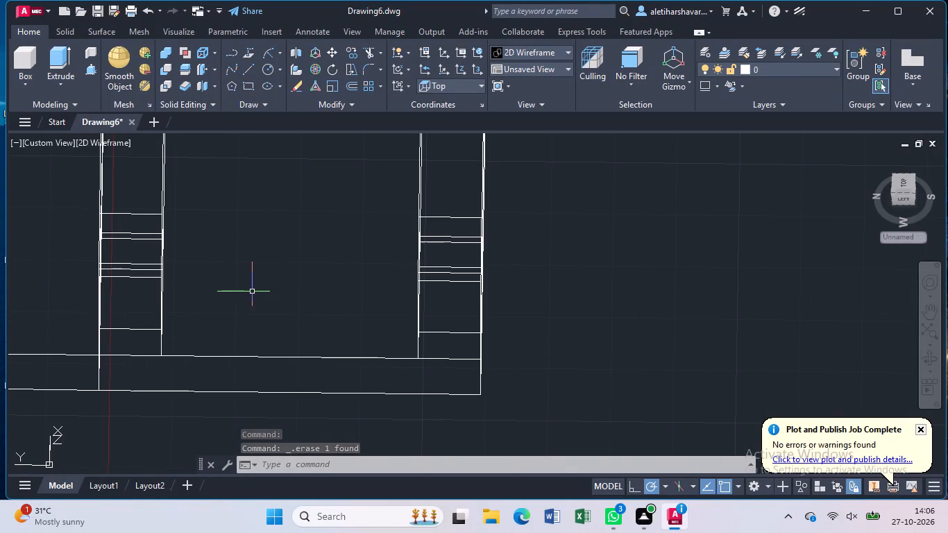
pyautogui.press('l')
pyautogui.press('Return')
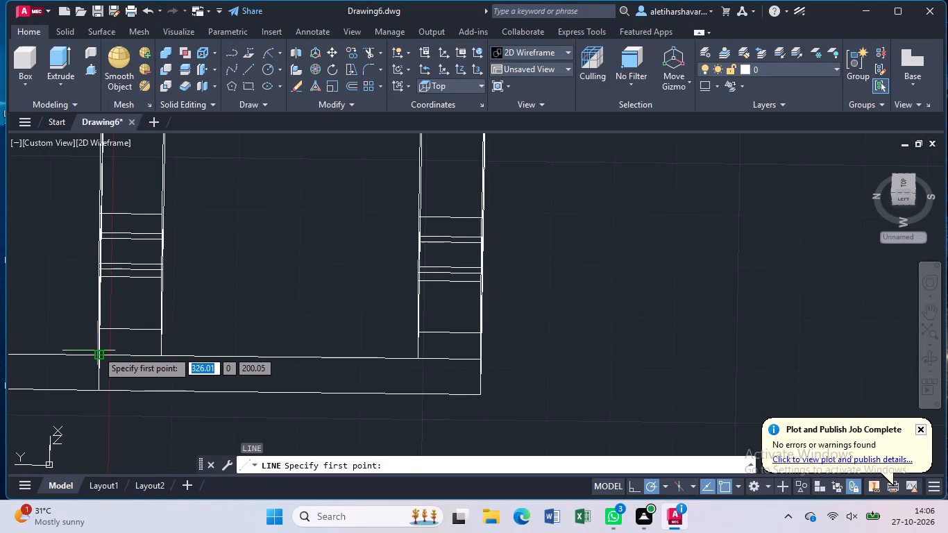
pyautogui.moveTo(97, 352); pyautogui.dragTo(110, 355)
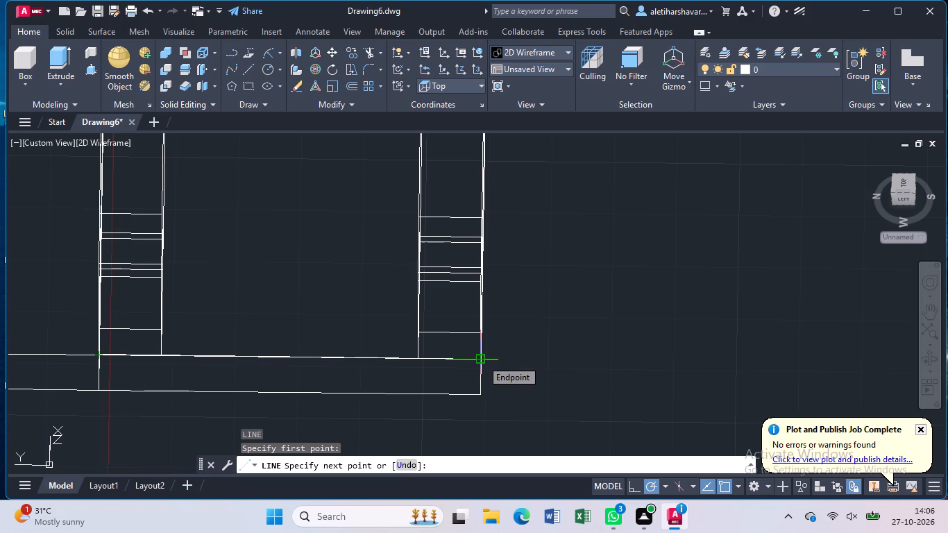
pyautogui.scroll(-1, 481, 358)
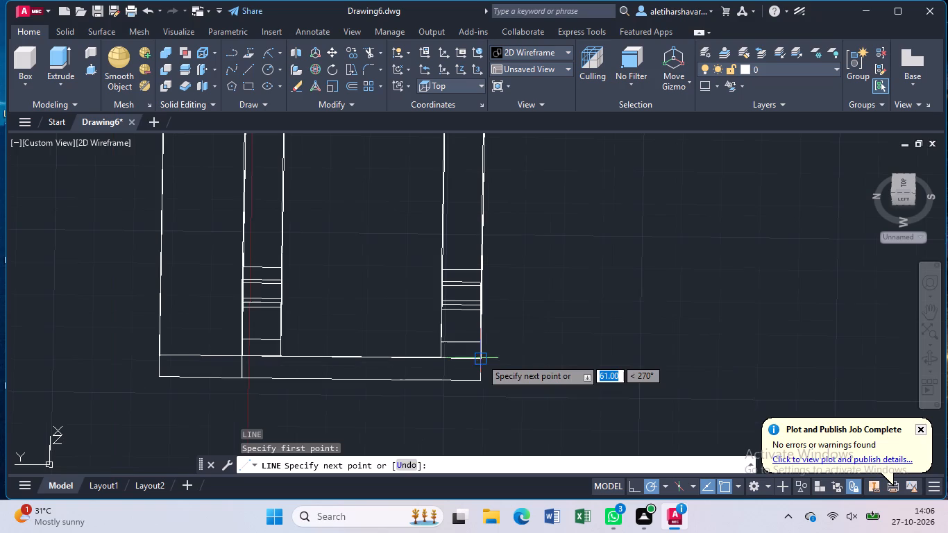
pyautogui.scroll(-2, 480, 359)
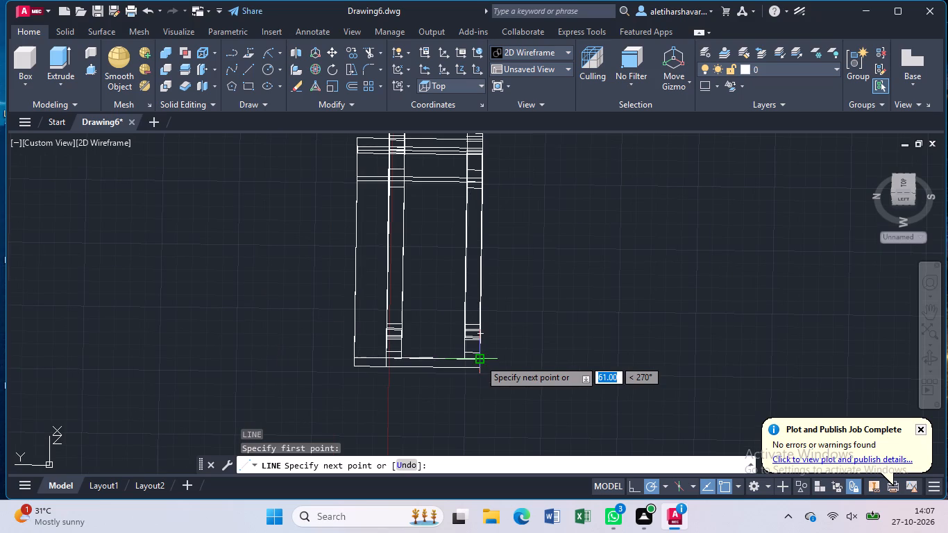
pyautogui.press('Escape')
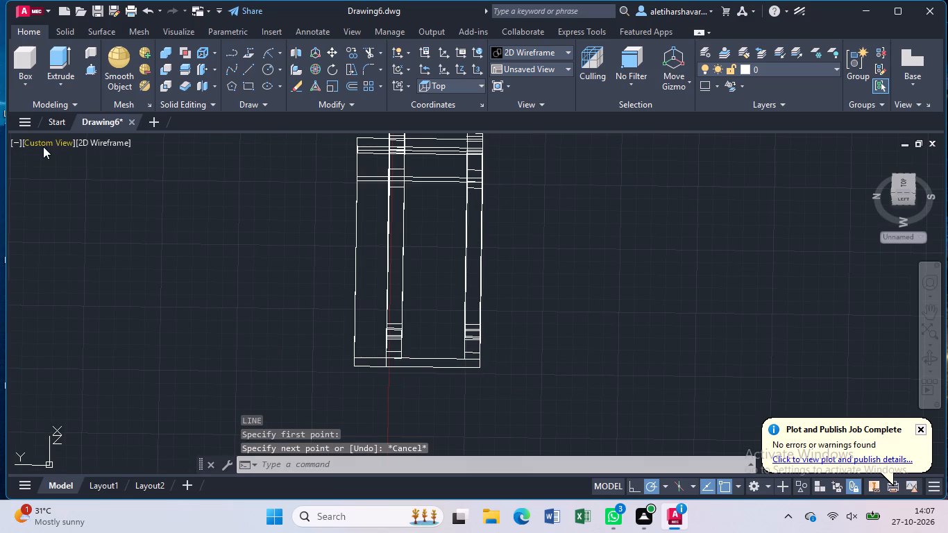
# In the Top view, draw a 40 mm line along the base's end edge from the upper web's outer corner, plus a short outward horizontal segment.
pyautogui.click(42, 144)
pyautogui.click(73, 180)
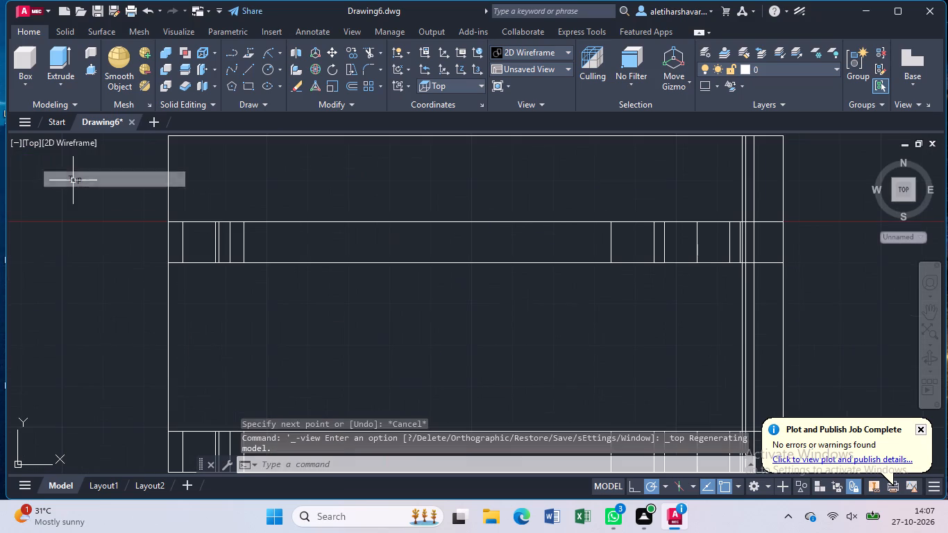
pyautogui.scroll(-1, 155, 241)
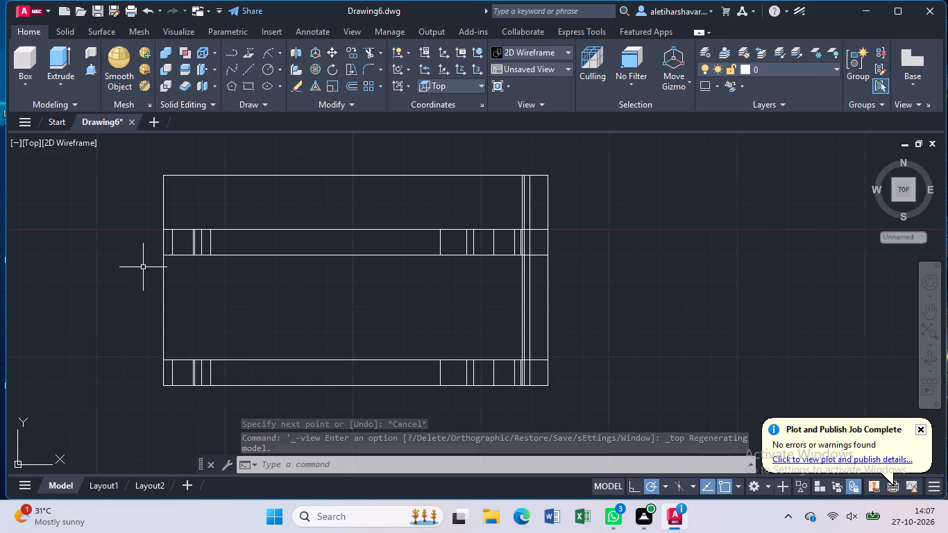
pyautogui.press('l')
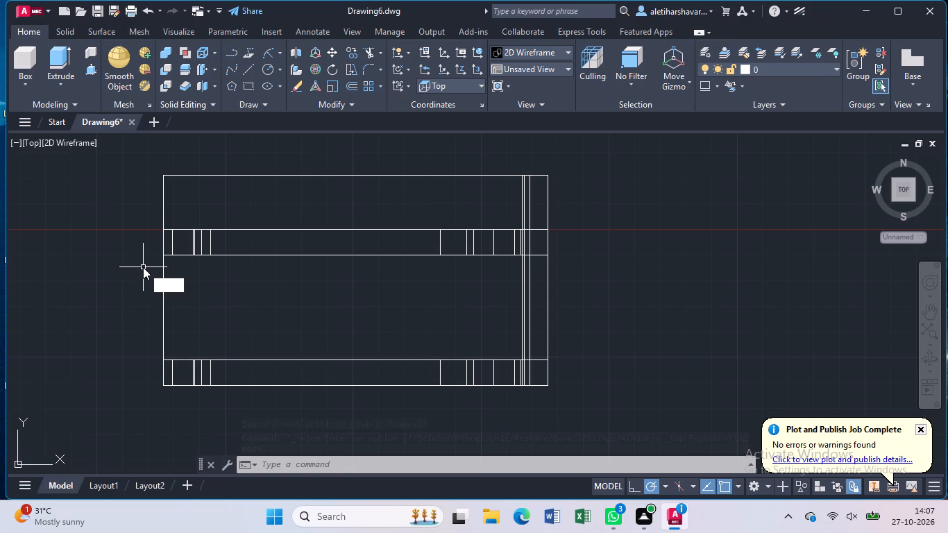
pyautogui.press('Return')
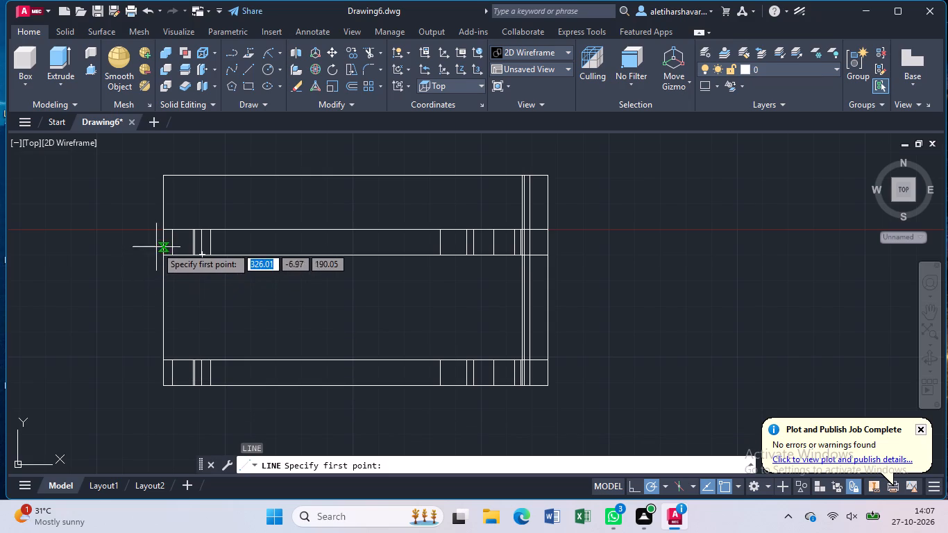
pyautogui.click(162, 231)
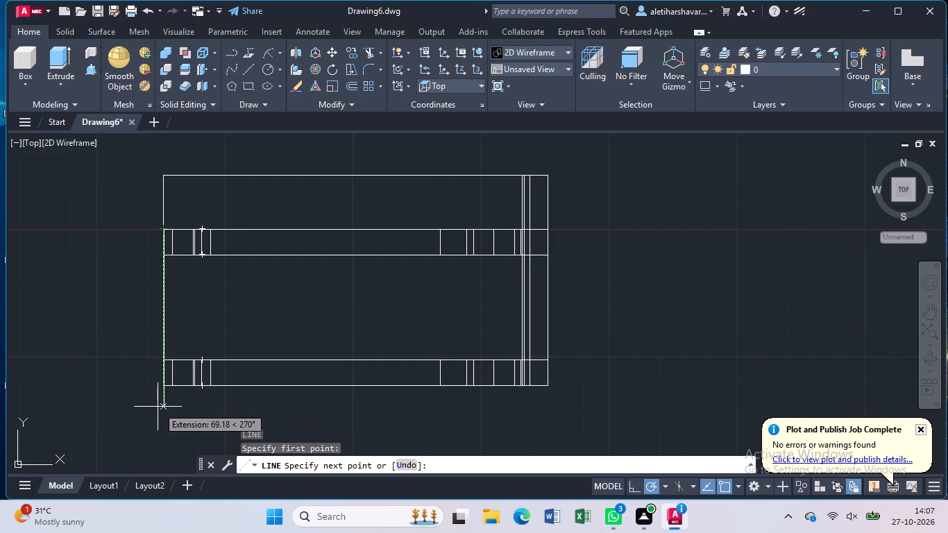
pyautogui.press('4')
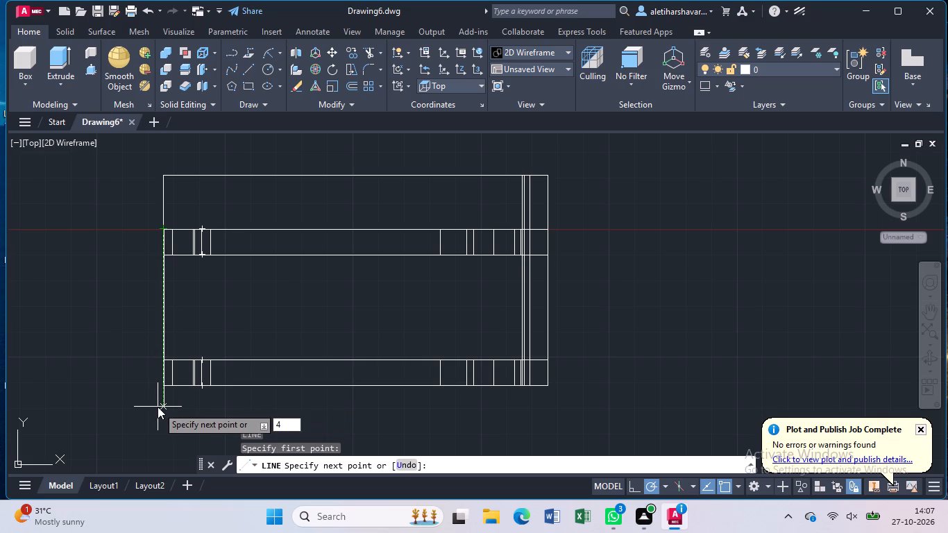
pyautogui.press('0')
pyautogui.press('Return')
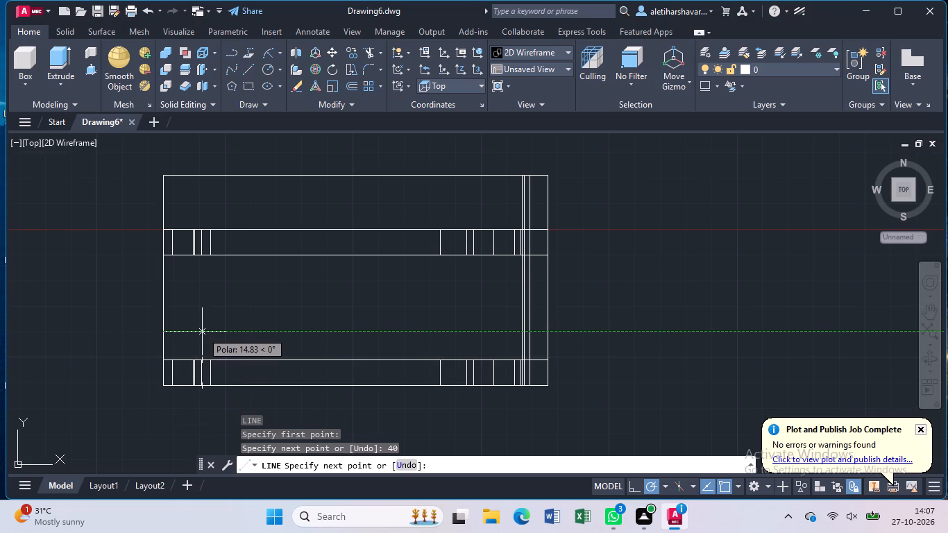
pyautogui.click(117, 333)
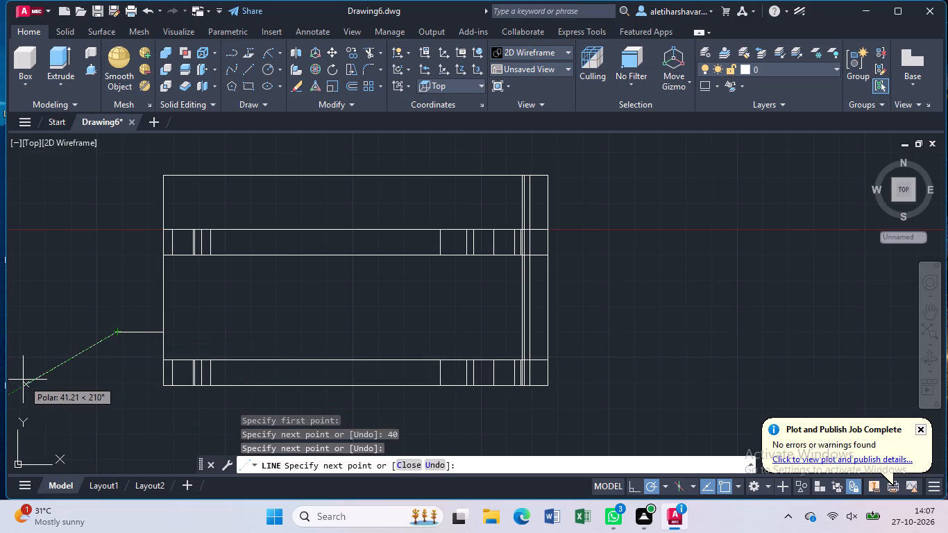
pyautogui.press('Escape')
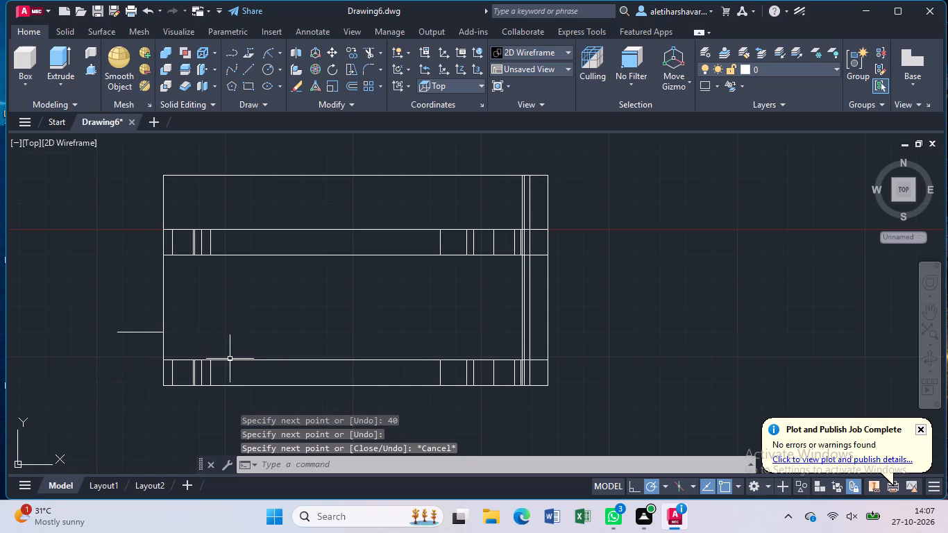
# Move the lower web solid by its outer end corner to the endpoint of the 40 mm line on the base's end edge.
pyautogui.click(230, 359)
pyautogui.write('mo')
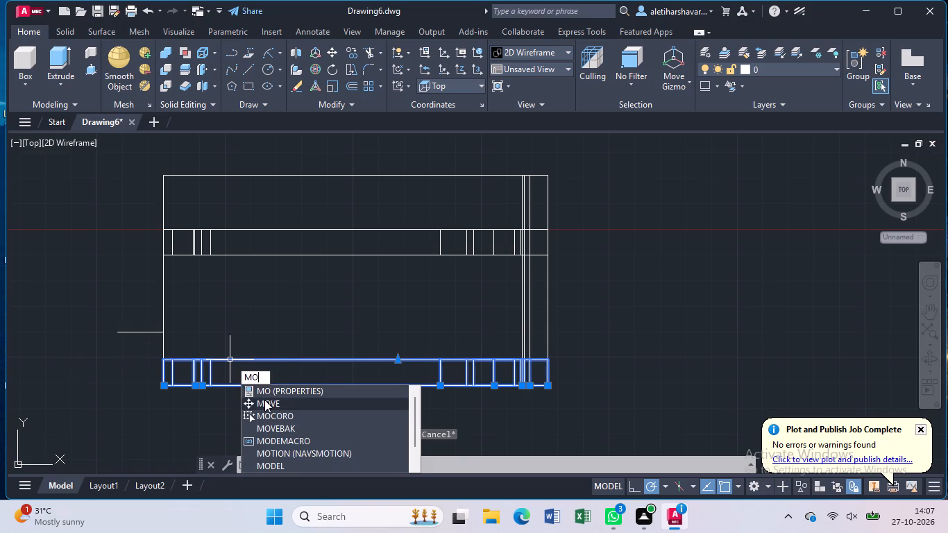
pyautogui.click(264, 400)
pyautogui.scroll(3, 158, 355)
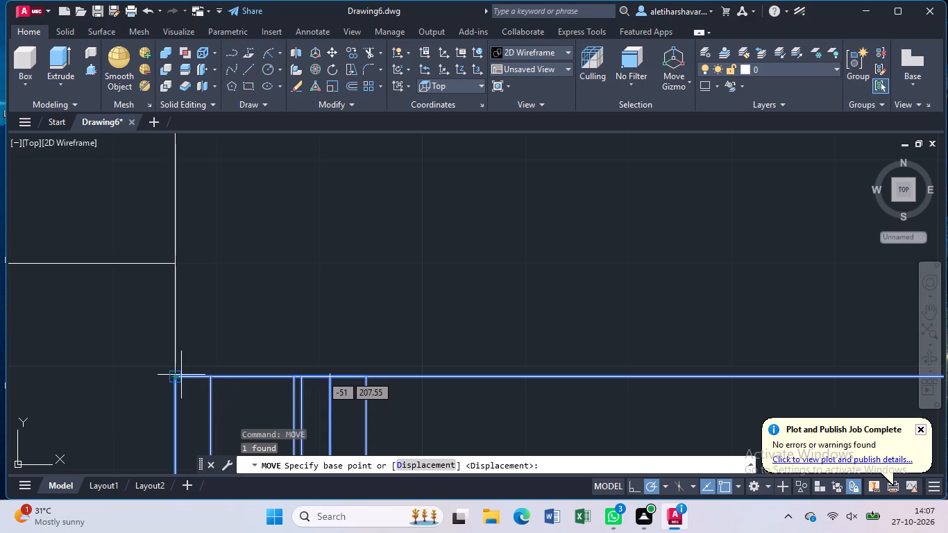
pyautogui.scroll(-1, 174, 407)
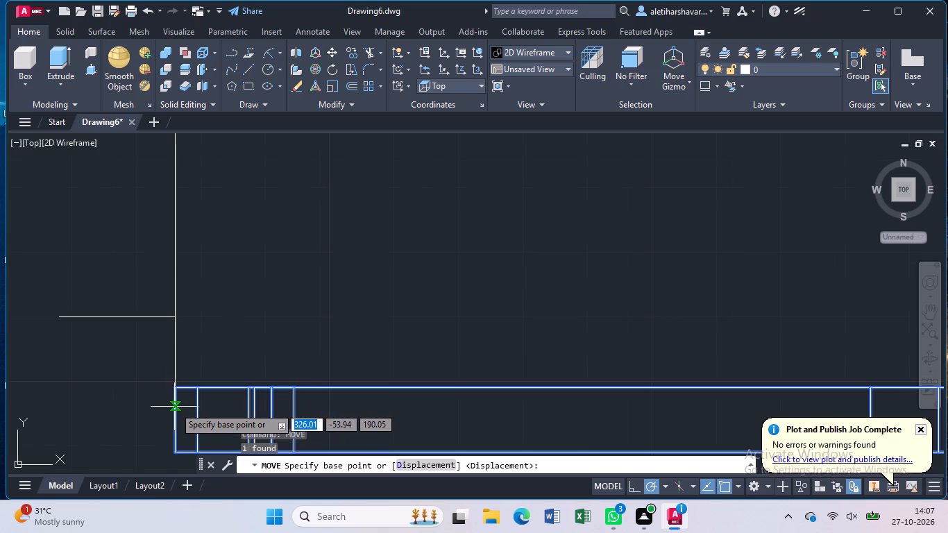
pyautogui.moveTo(173, 450); pyautogui.dragTo(173, 442)
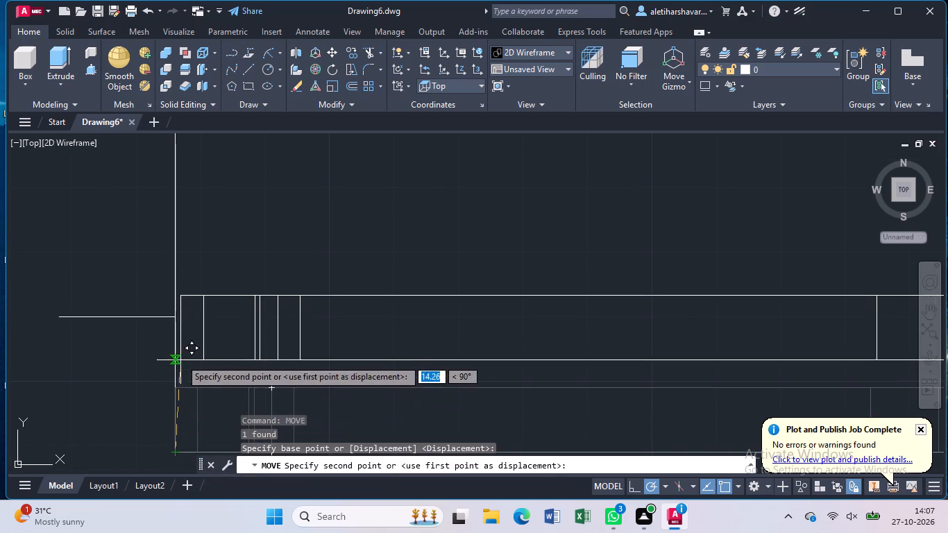
pyautogui.click(172, 320)
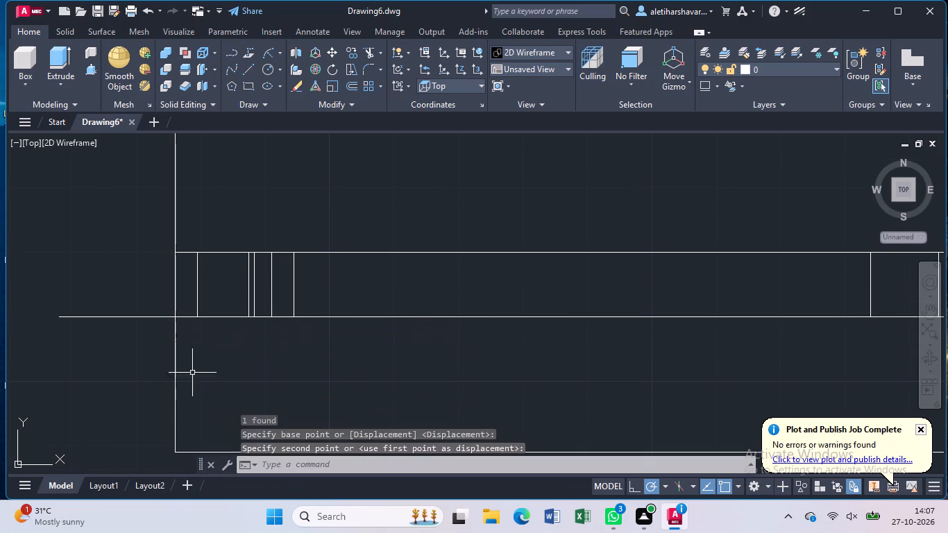
pyautogui.press('Escape')
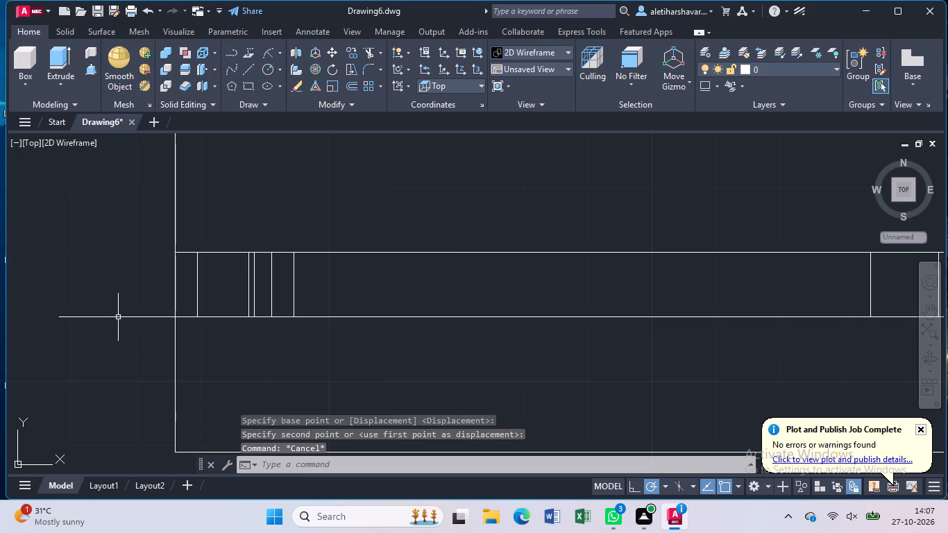
# Erase the short horizontal marker line extending outward from the base's end edge.
pyautogui.click(118, 319)
pyautogui.press('Delete')
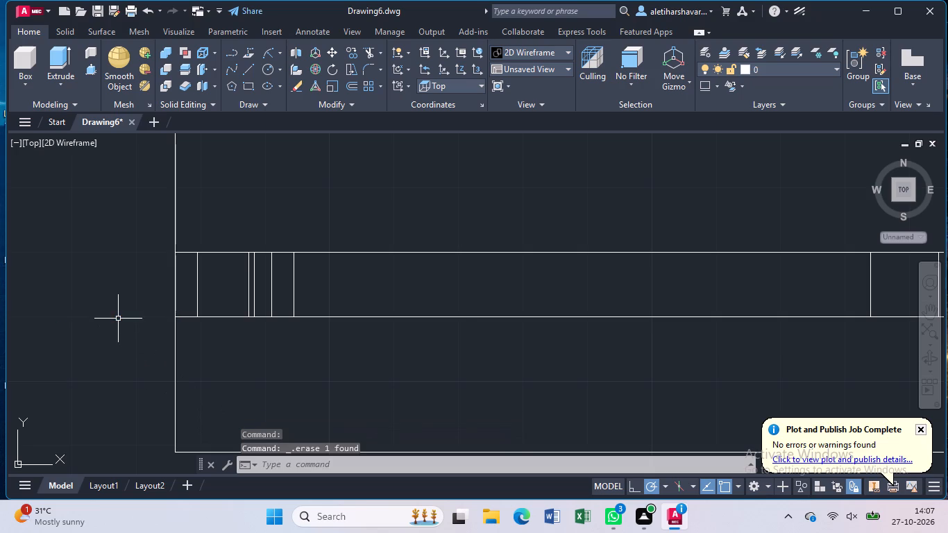
# Examine the two webs' position on the base in the Back view and orbited views, using the Shaded with edges visual style.
pyautogui.scroll(-3, 118, 319)
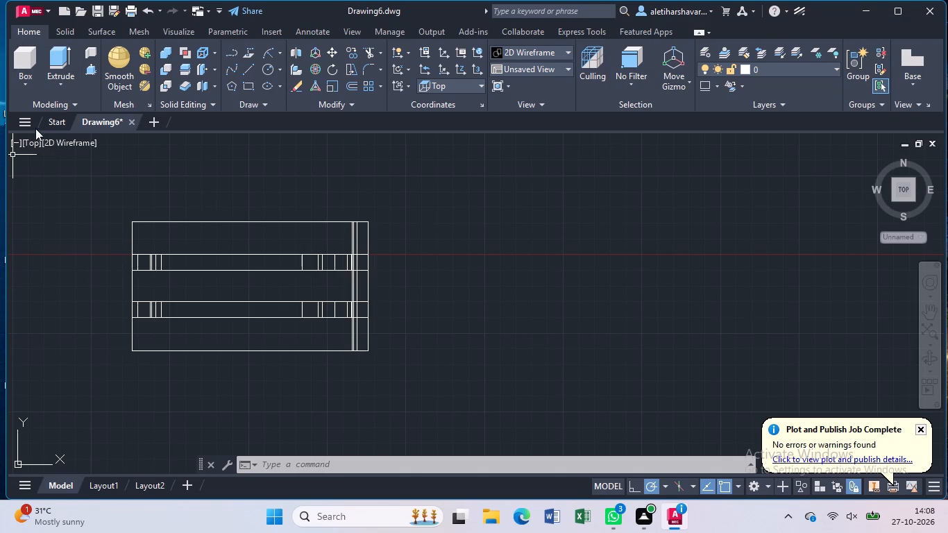
pyautogui.click(37, 143)
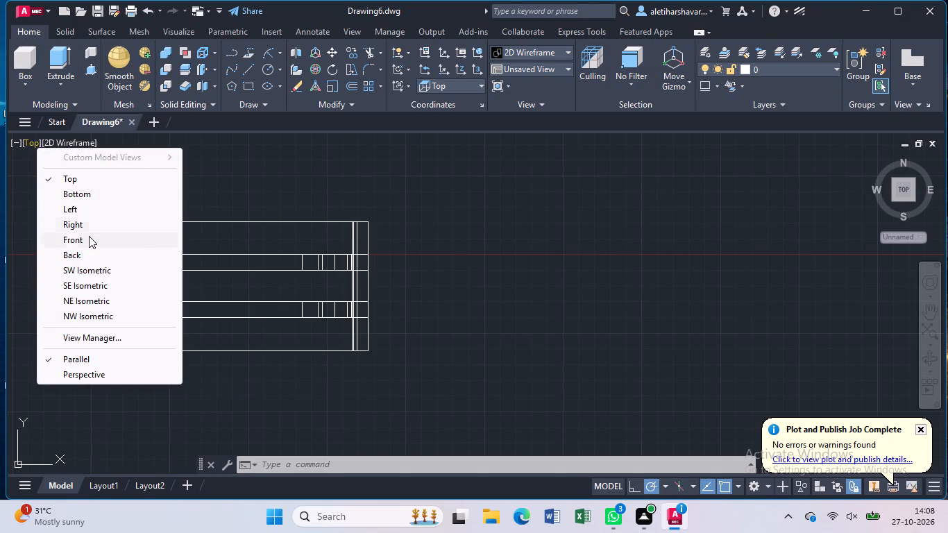
pyautogui.click(91, 251)
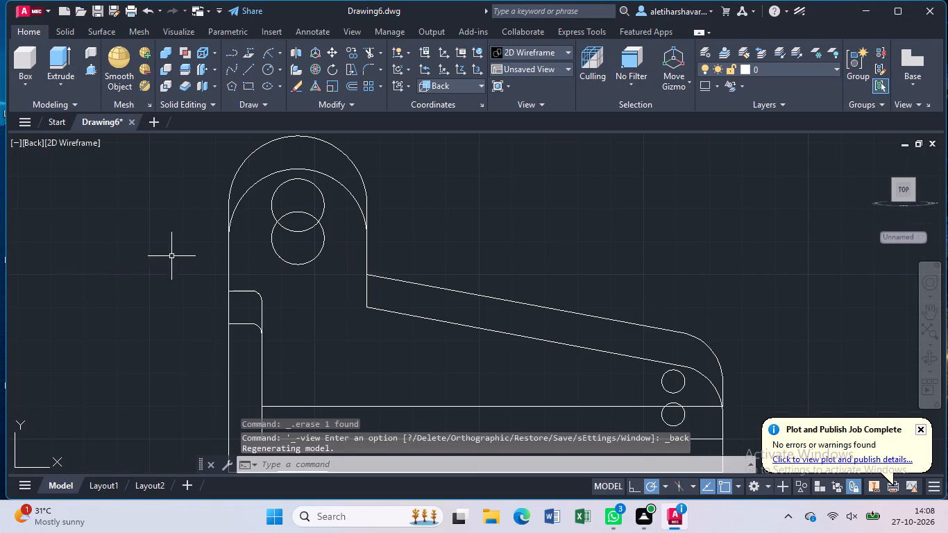
pyautogui.scroll(-2, 227, 240)
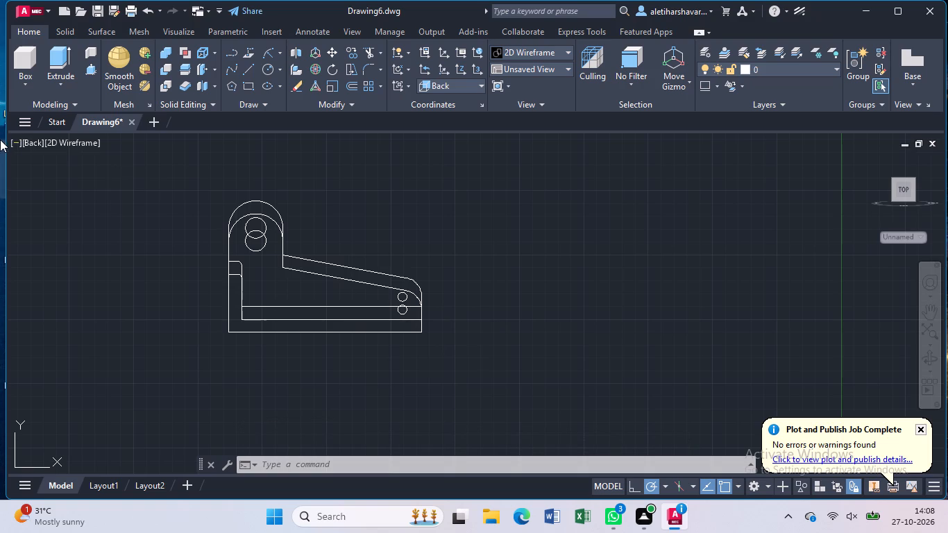
pyautogui.click(56, 142)
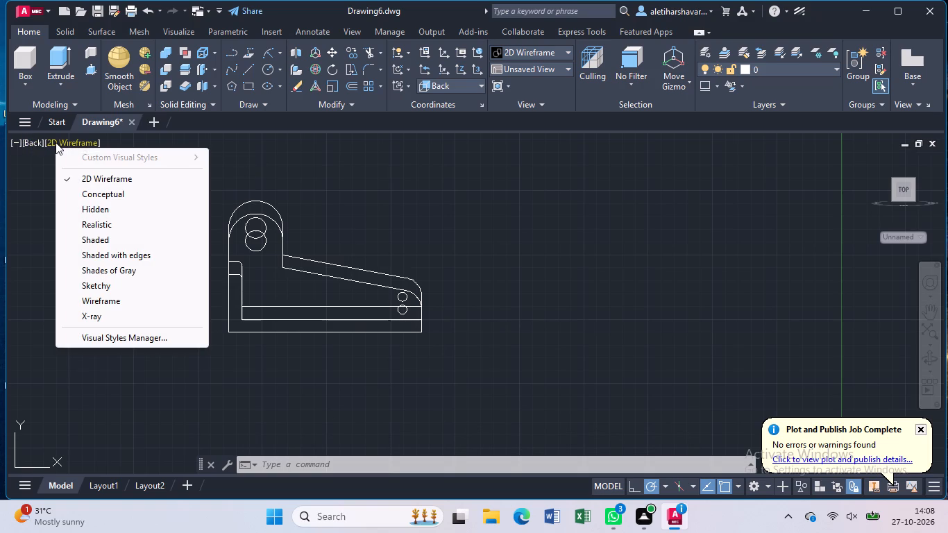
pyautogui.click(122, 253)
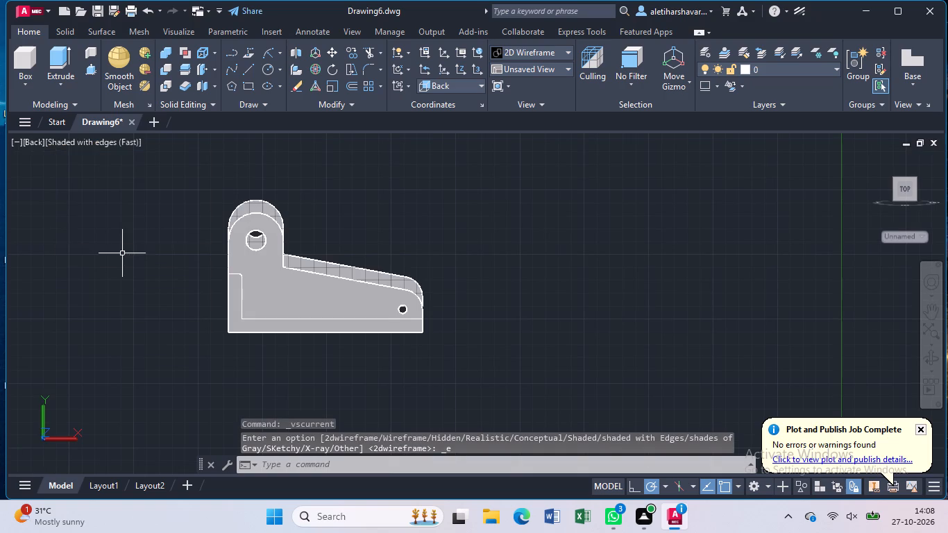
pyautogui.click(927, 360)
pyautogui.moveTo(462, 373); pyautogui.dragTo(469, 335)
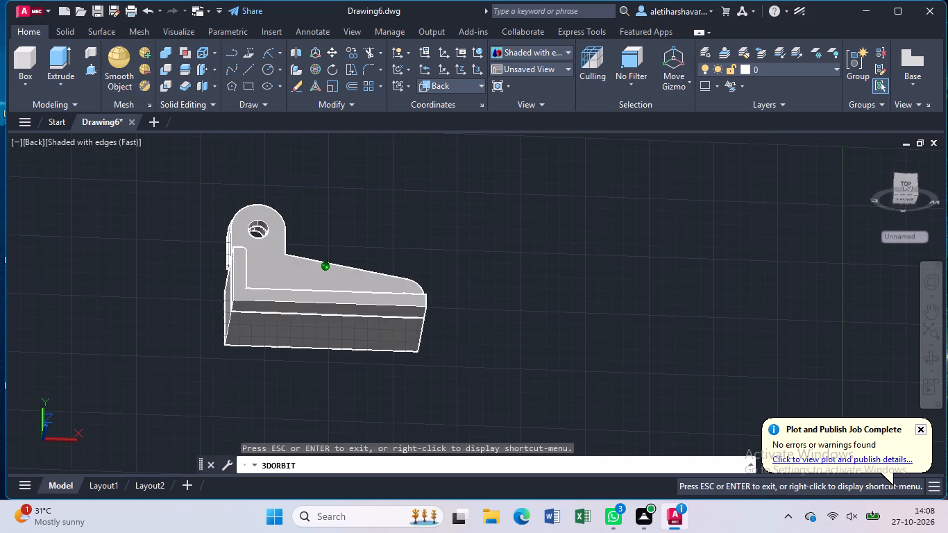
pyautogui.moveTo(469, 335); pyautogui.dragTo(309, 347)
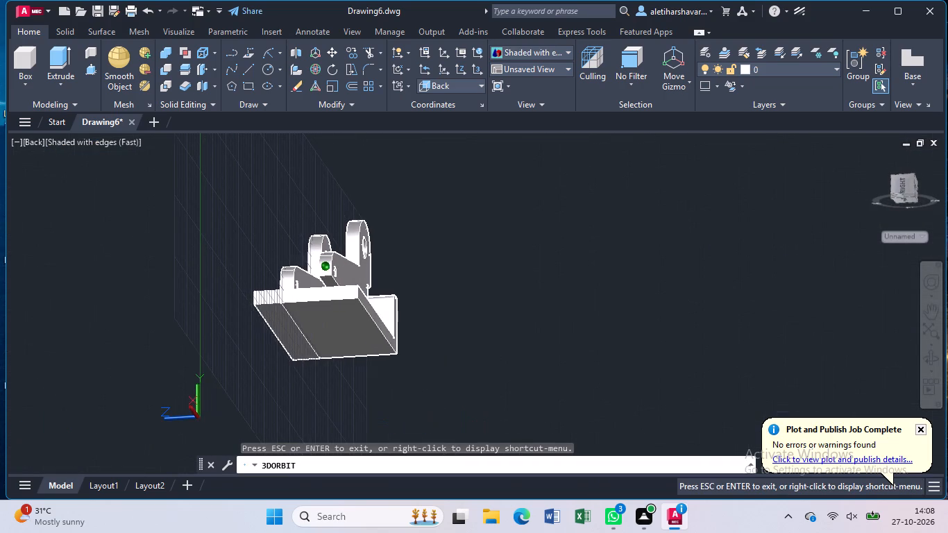
pyautogui.moveTo(309, 347); pyautogui.dragTo(294, 390)
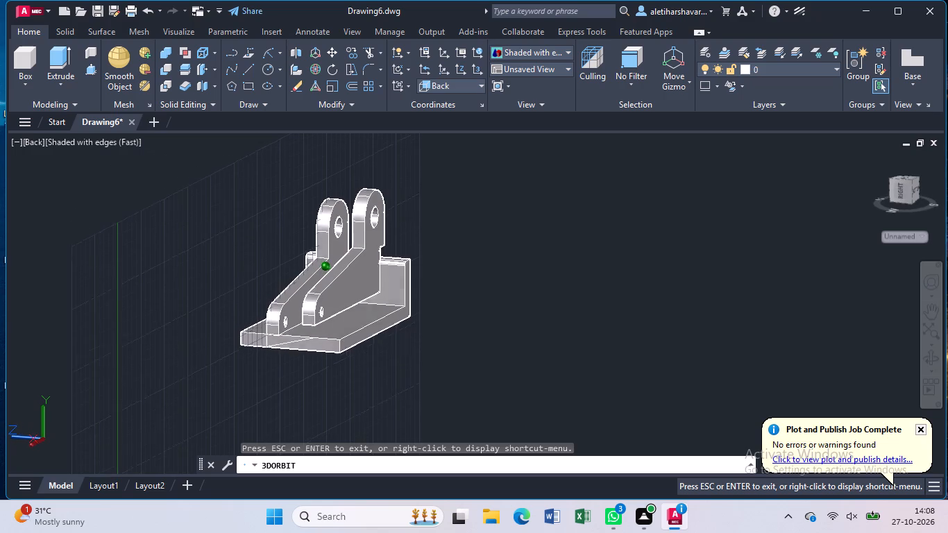
pyautogui.moveTo(294, 390); pyautogui.dragTo(294, 396)
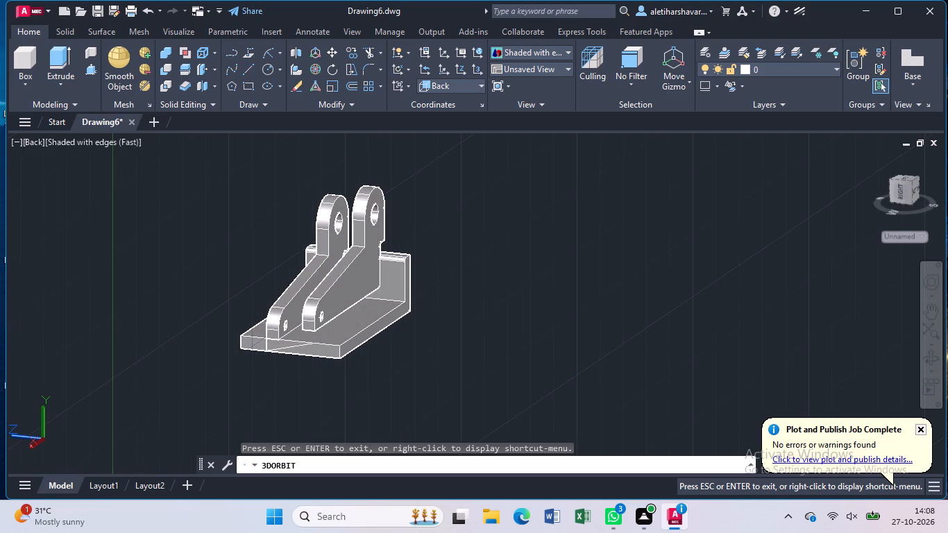
pyautogui.scroll(7, 304, 335)
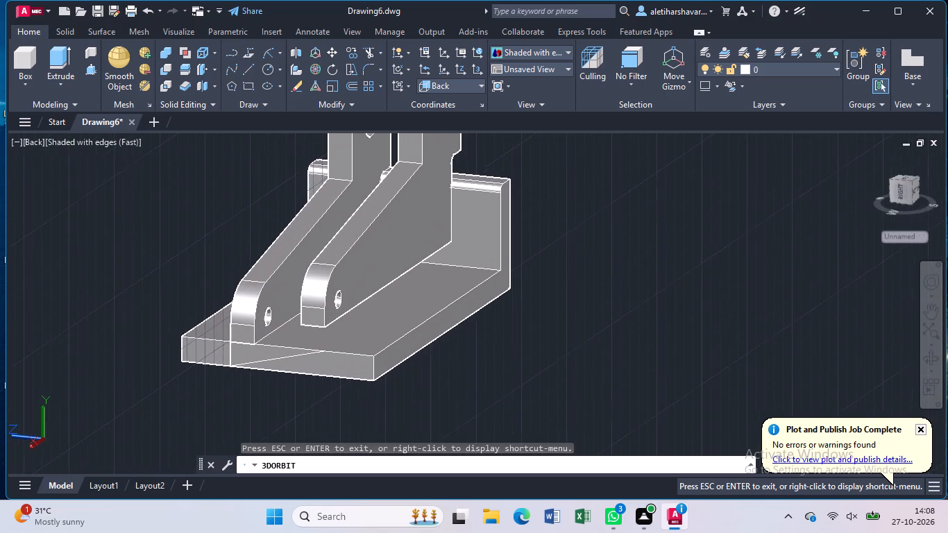
pyautogui.scroll(5, 303, 335)
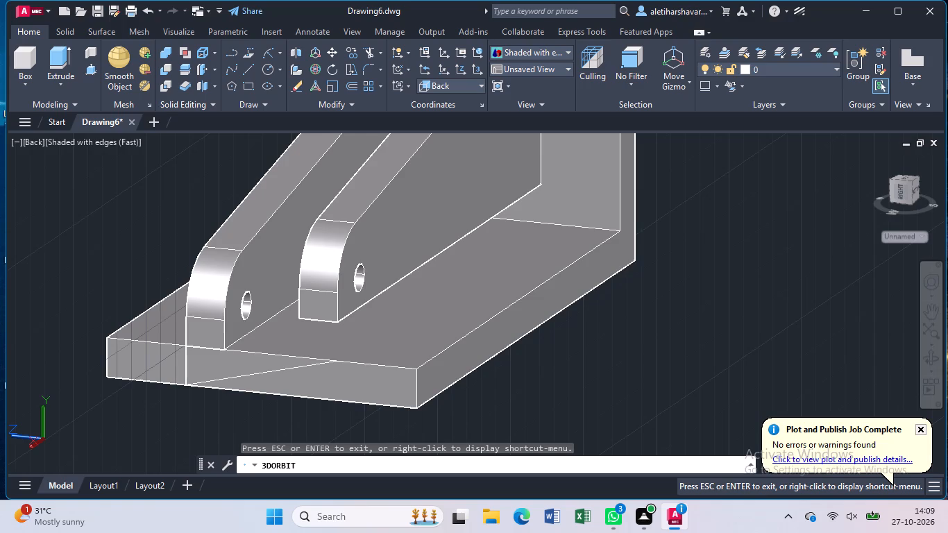
pyautogui.press('Escape')
# Erase the leftover slanted reference line on the base's end face.
pyautogui.click(260, 371)
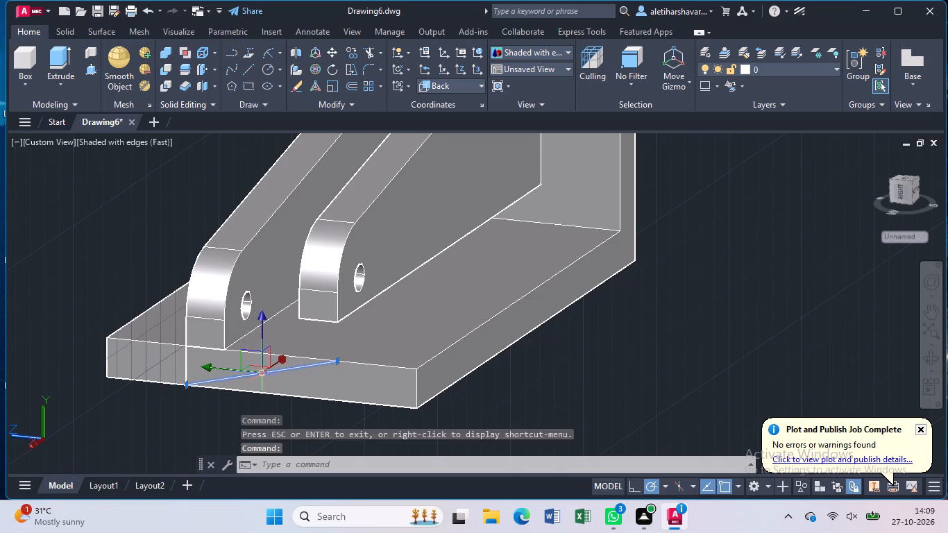
pyautogui.press('Delete')
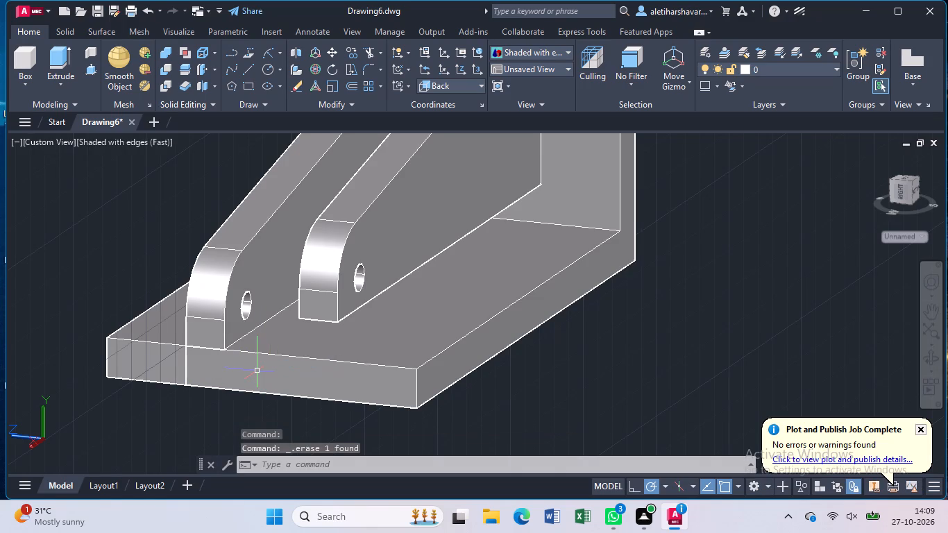
# Draw a 40 mm reference line along the base's top end edge from the far web's outer corner, followed by a slanted segment outward.
pyautogui.press('l')
pyautogui.press('Return')
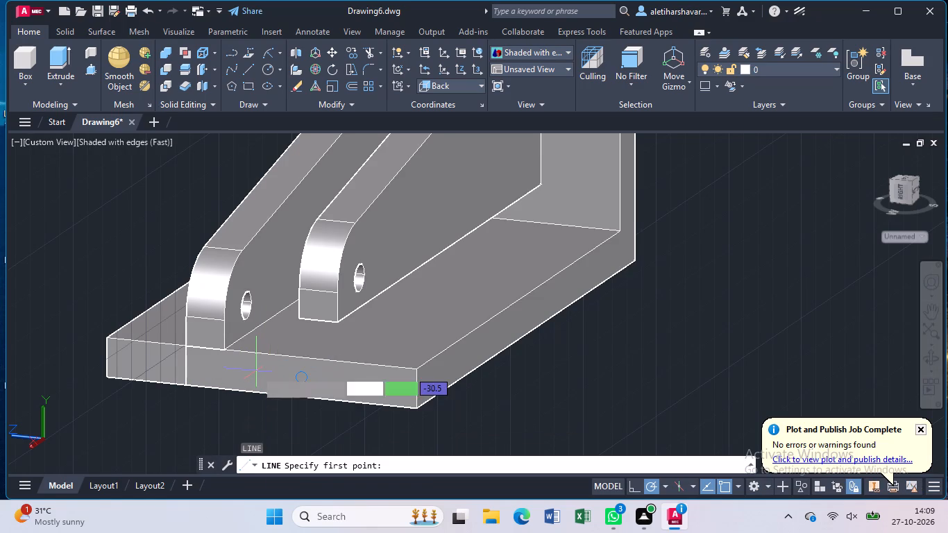
pyautogui.click(187, 346)
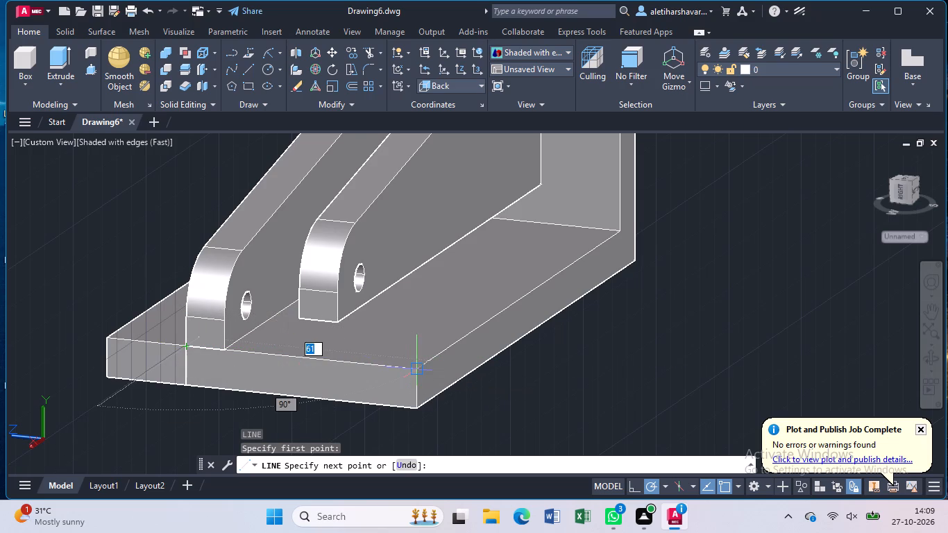
pyautogui.write('40')
pyautogui.press('Return')
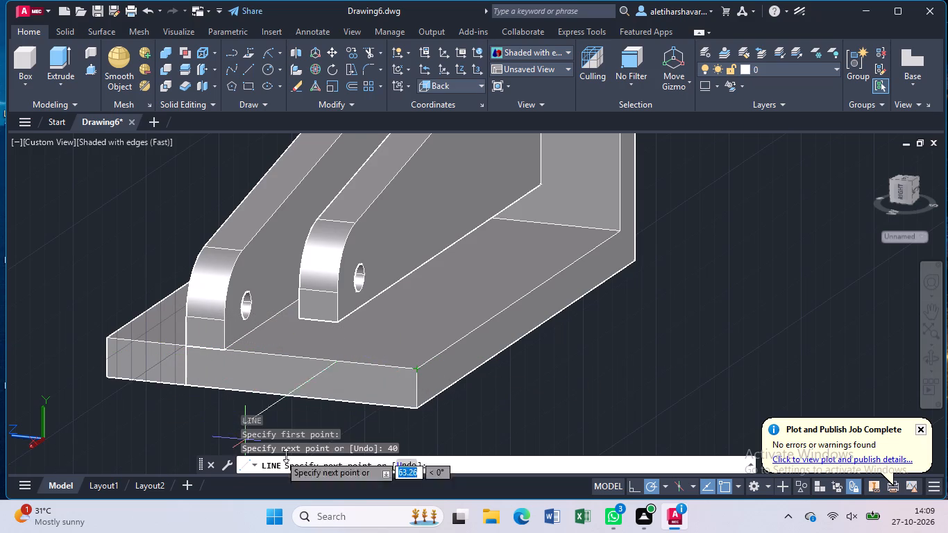
pyautogui.click(332, 457)
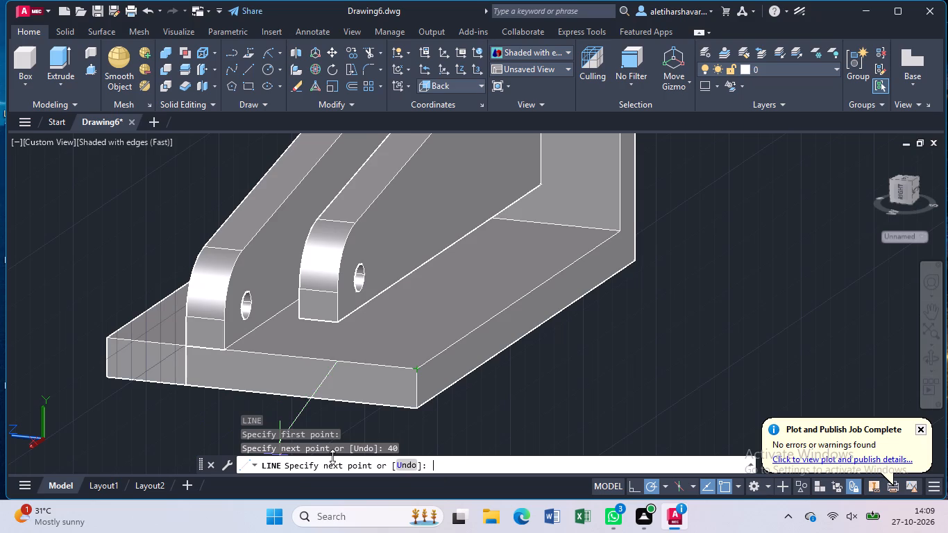
pyautogui.click(316, 422)
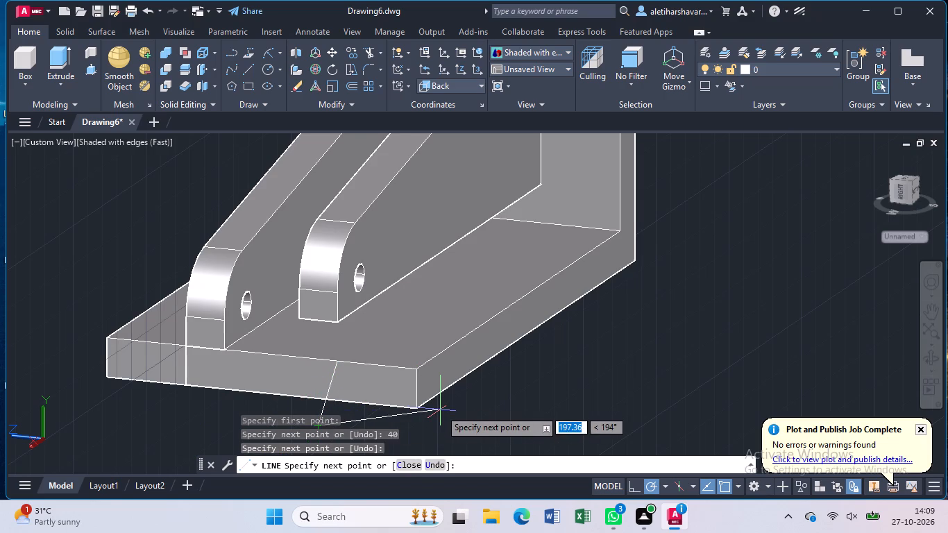
pyautogui.press('Escape')
# Move the floating web solid by its bottom outer end corner to the 40 mm line's endpoint on the base edge.
pyautogui.click(330, 265)
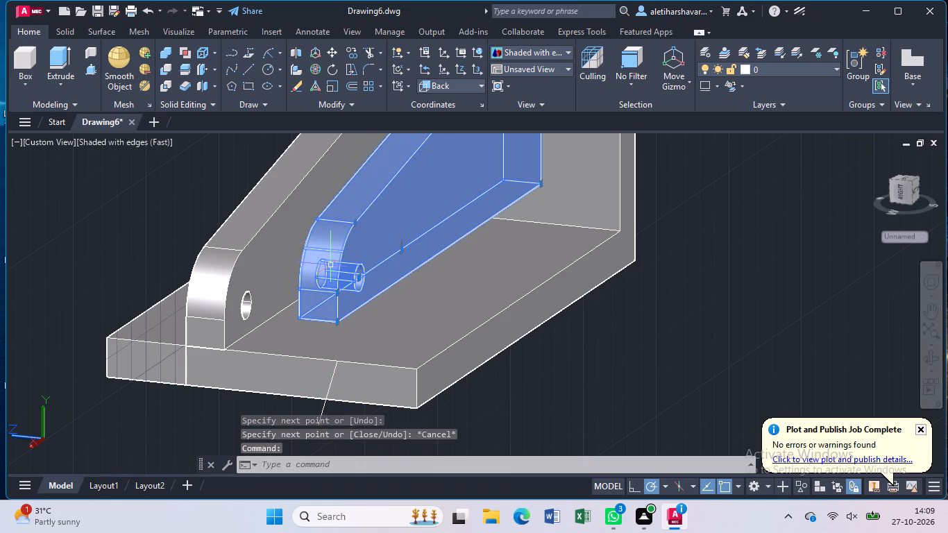
pyautogui.write('mo')
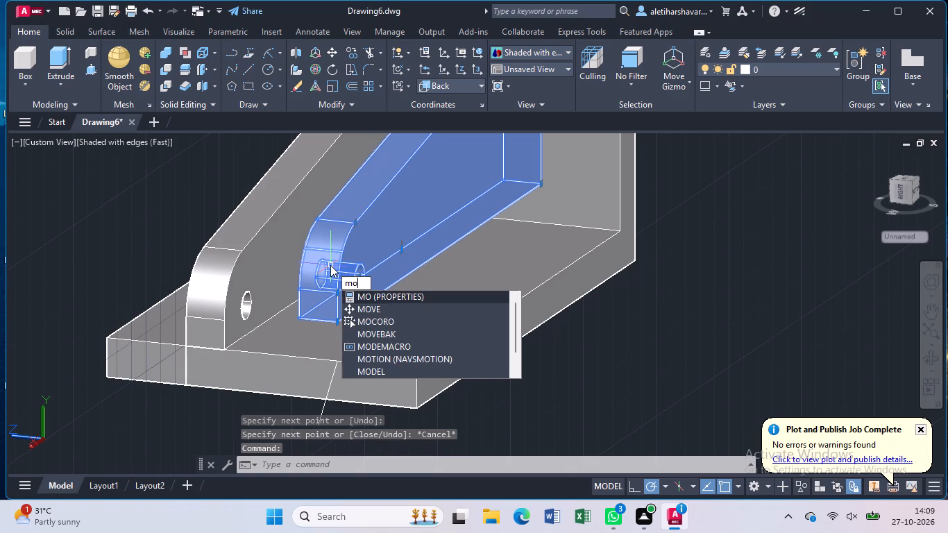
pyautogui.click(359, 304)
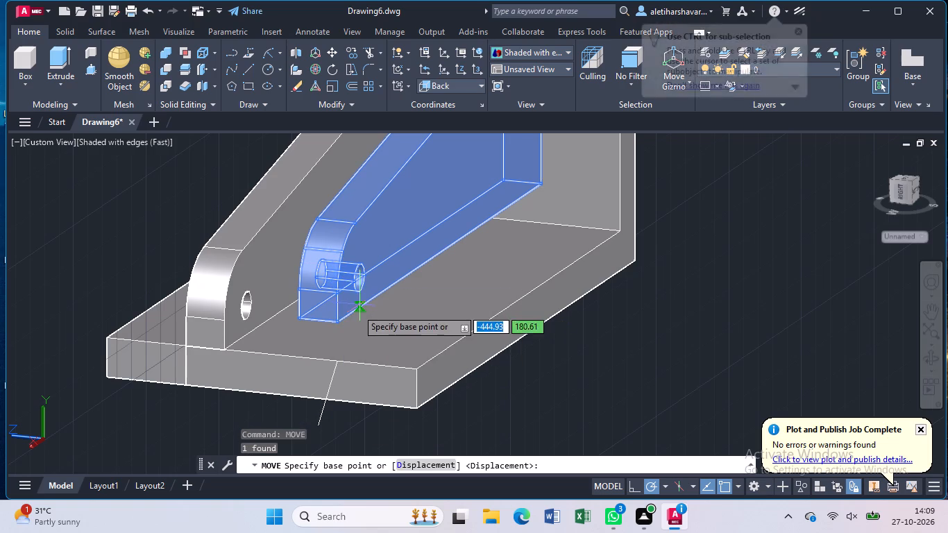
pyautogui.click(338, 323)
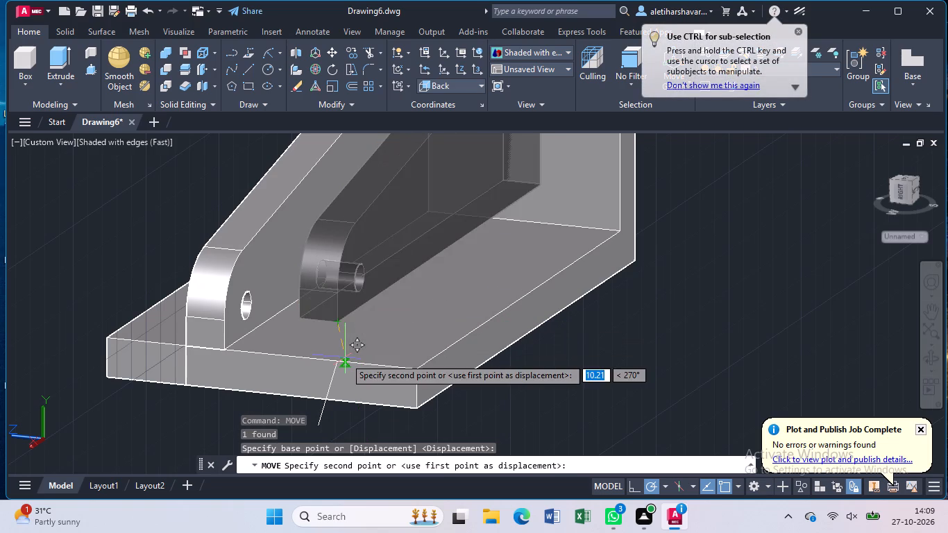
pyautogui.scroll(5, 335, 364)
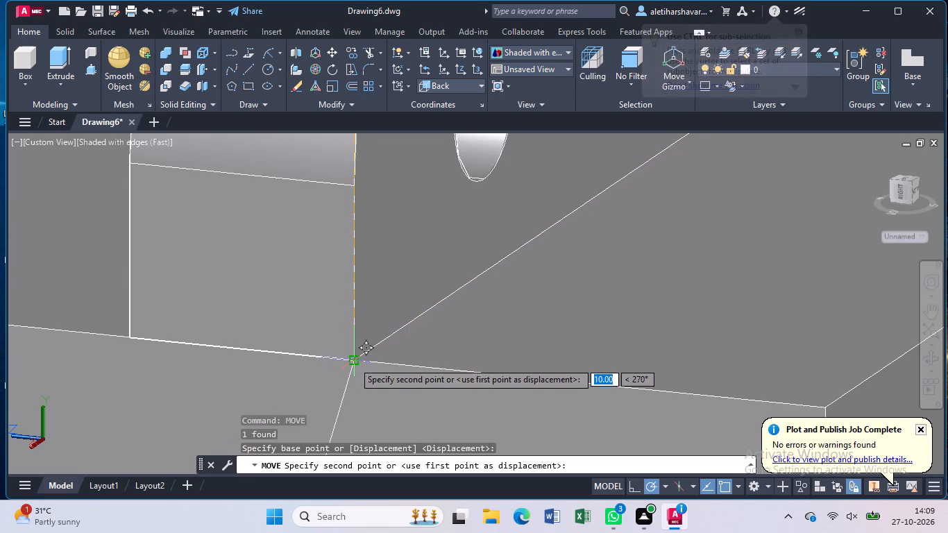
pyautogui.click(353, 362)
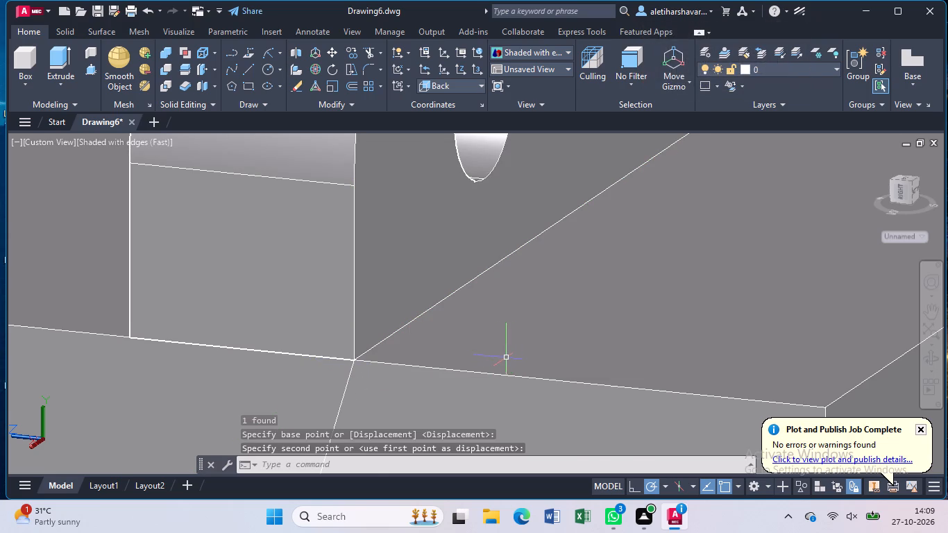
# Erase the slanted reference segment crossing the base's end face.
pyautogui.scroll(-4, 503, 358)
pyautogui.click(455, 421)
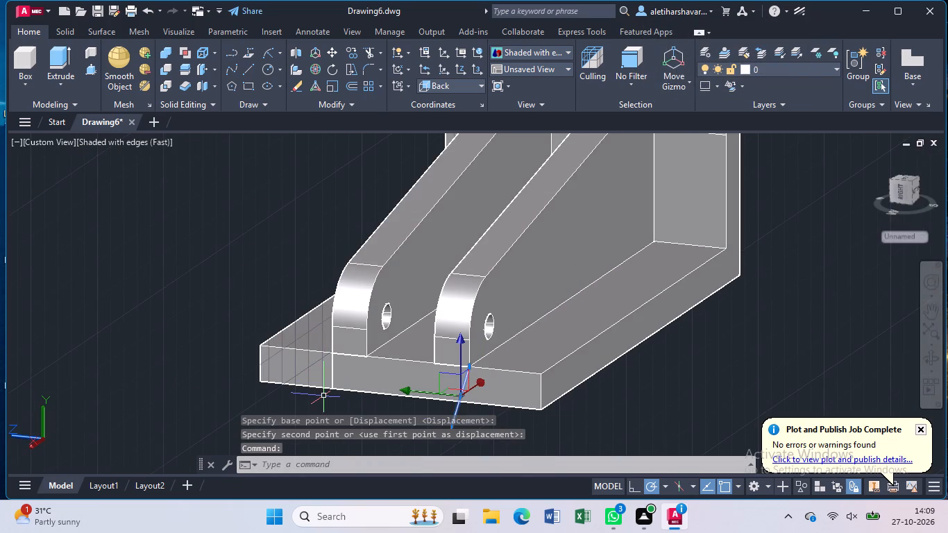
pyautogui.press('Delete')
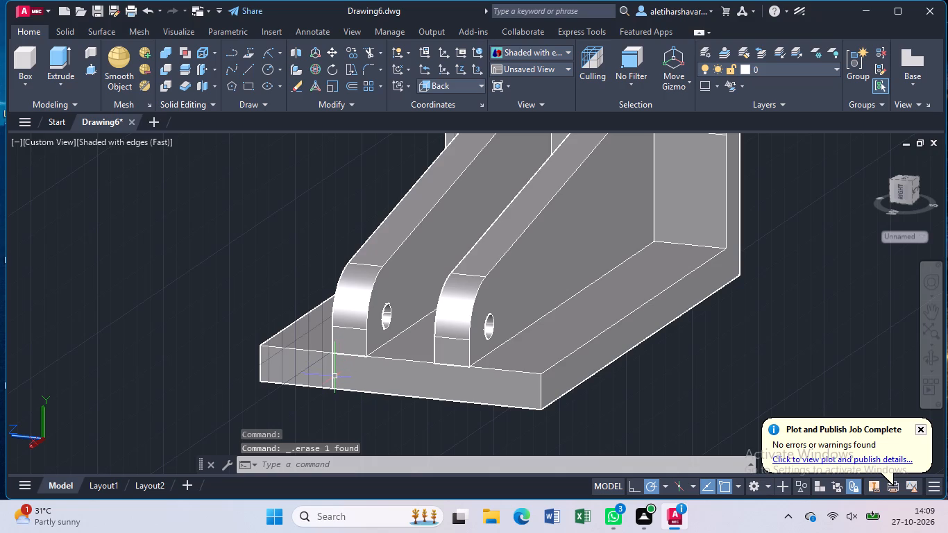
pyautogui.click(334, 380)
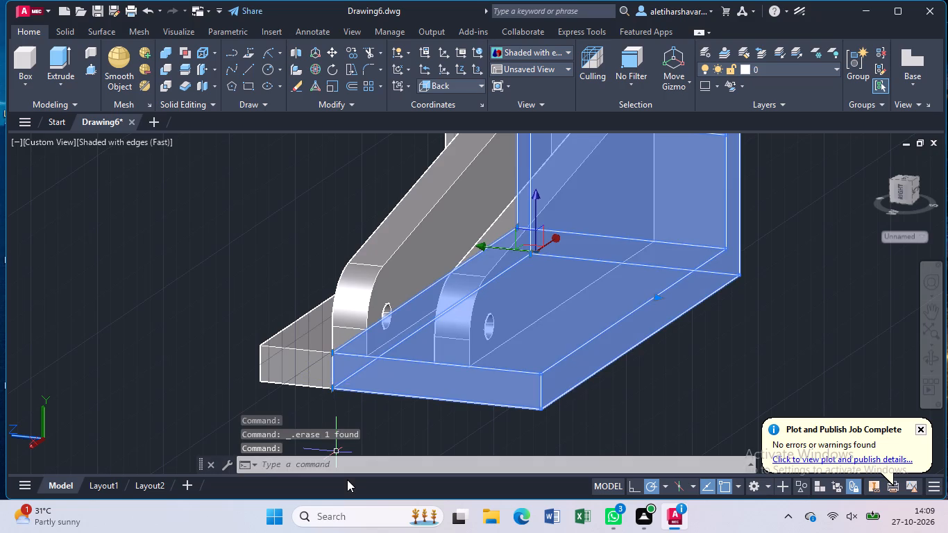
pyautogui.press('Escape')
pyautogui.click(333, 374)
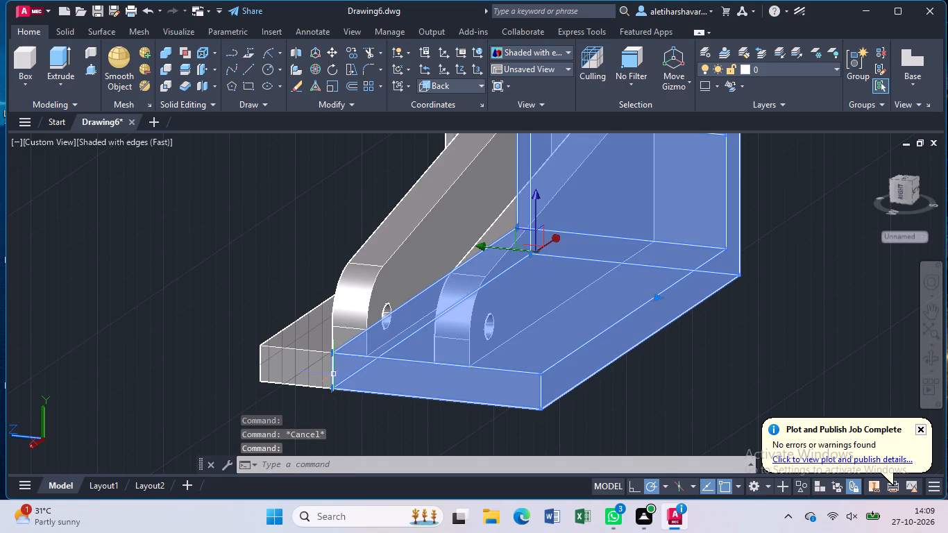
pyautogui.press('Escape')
# Set the Top view, showing the strip of base beside the lower web near the upright.
pyautogui.scroll(-2, 301, 432)
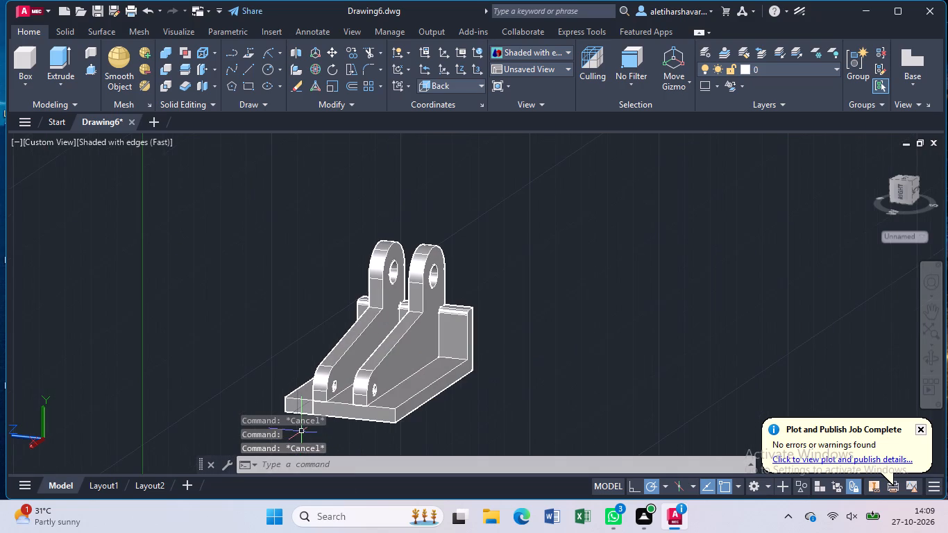
pyautogui.scroll(2, 301, 431)
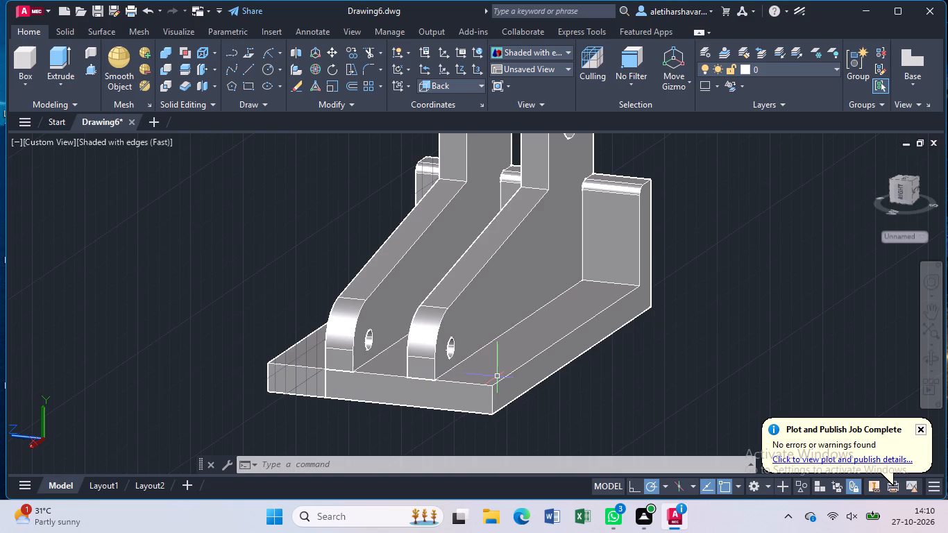
pyautogui.click(54, 137)
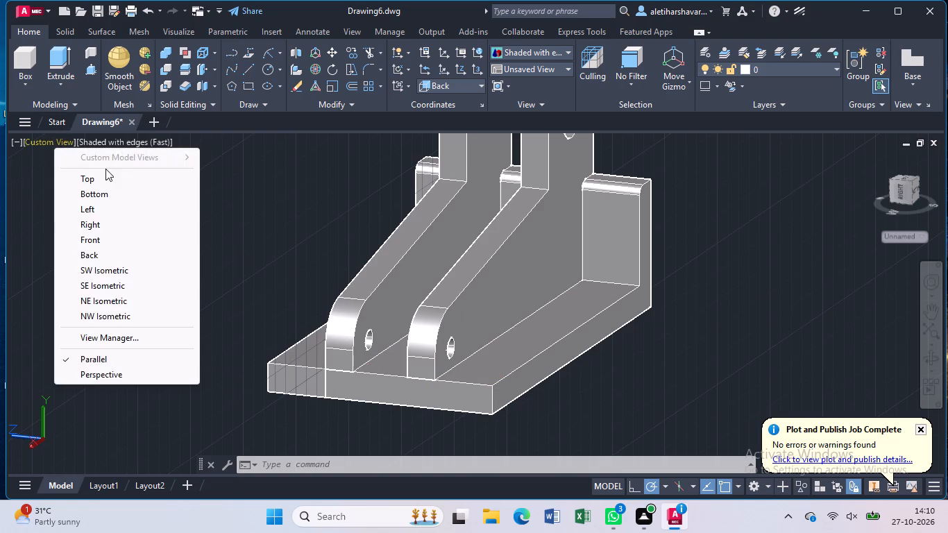
pyautogui.click(124, 196)
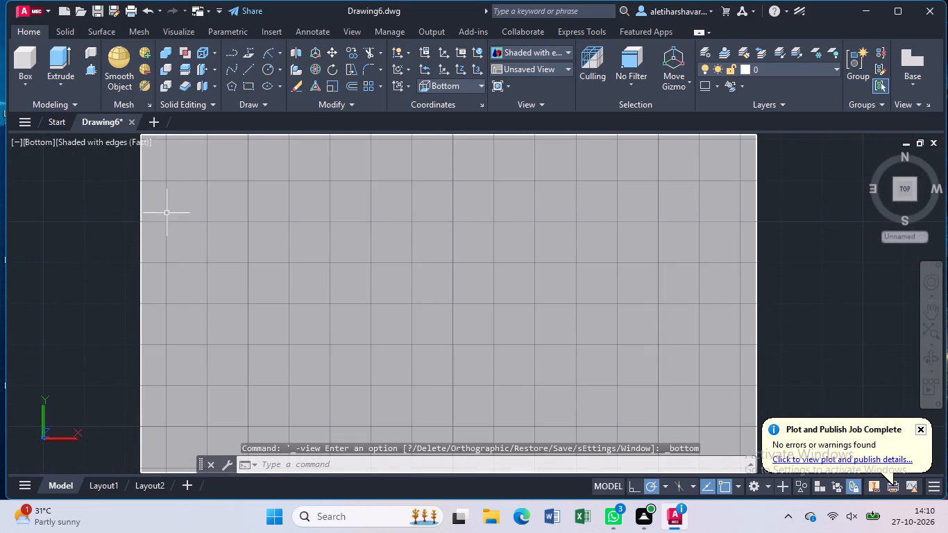
pyautogui.scroll(-1, 169, 213)
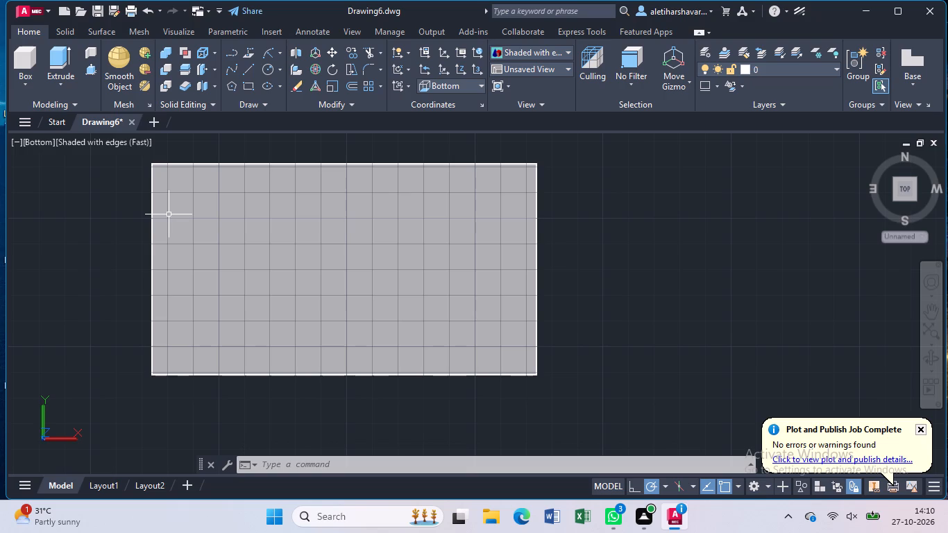
pyautogui.click(28, 142)
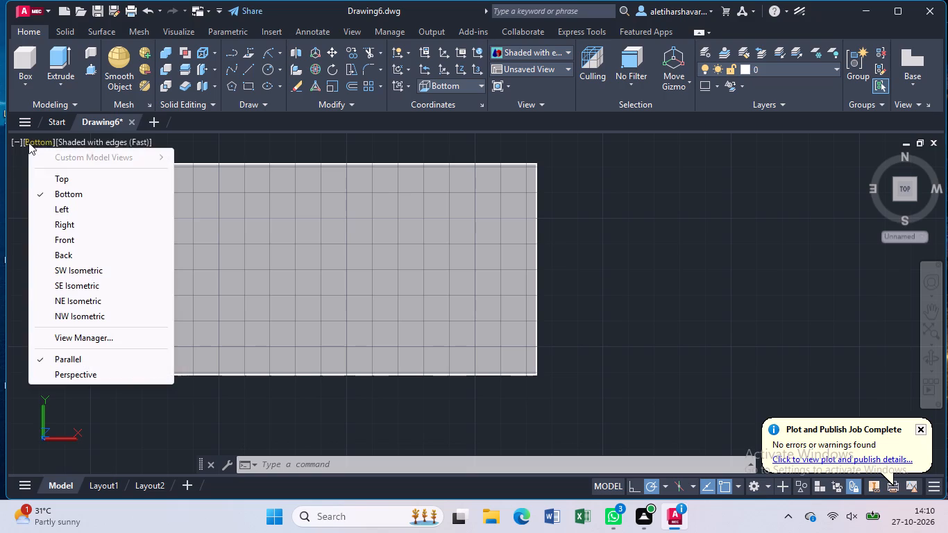
pyautogui.click(70, 183)
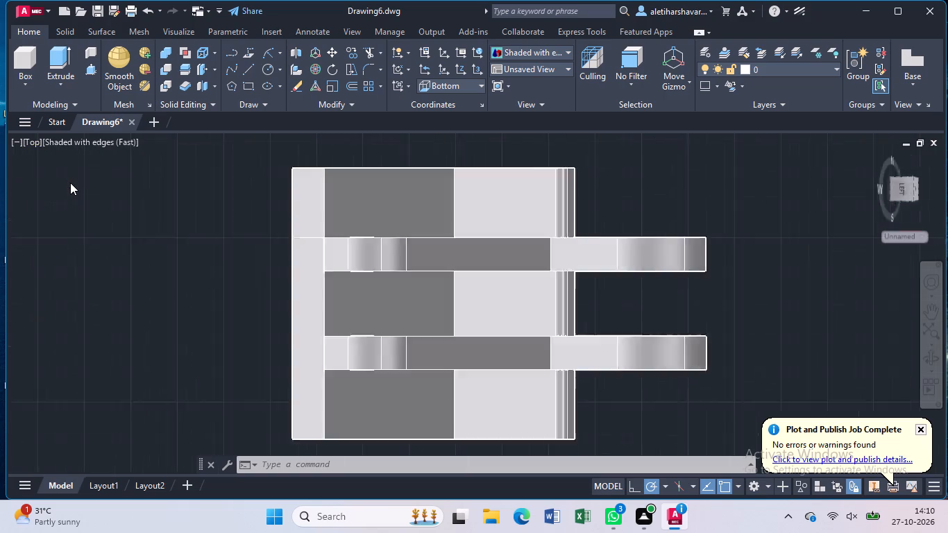
pyautogui.scroll(-1, 230, 239)
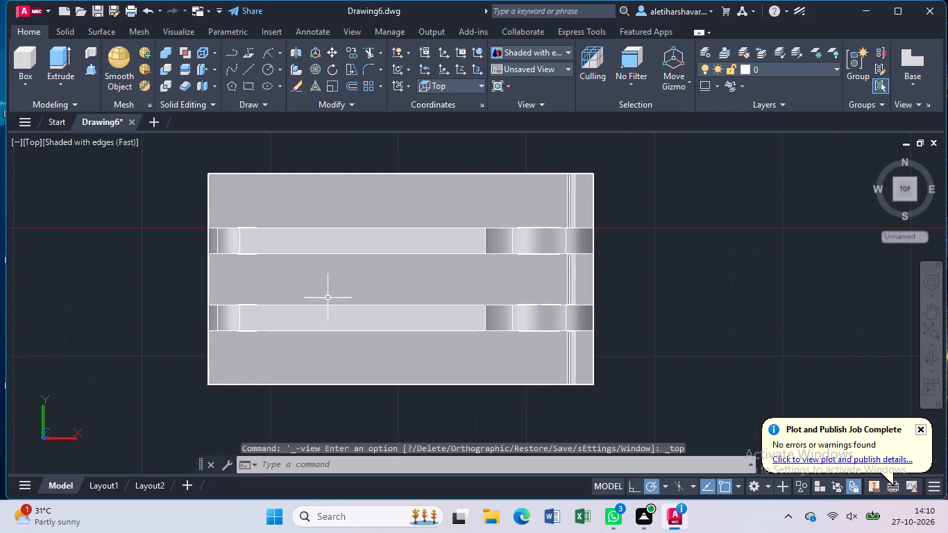
pyautogui.scroll(2, 370, 354)
pyautogui.scroll(-1, 371, 354)
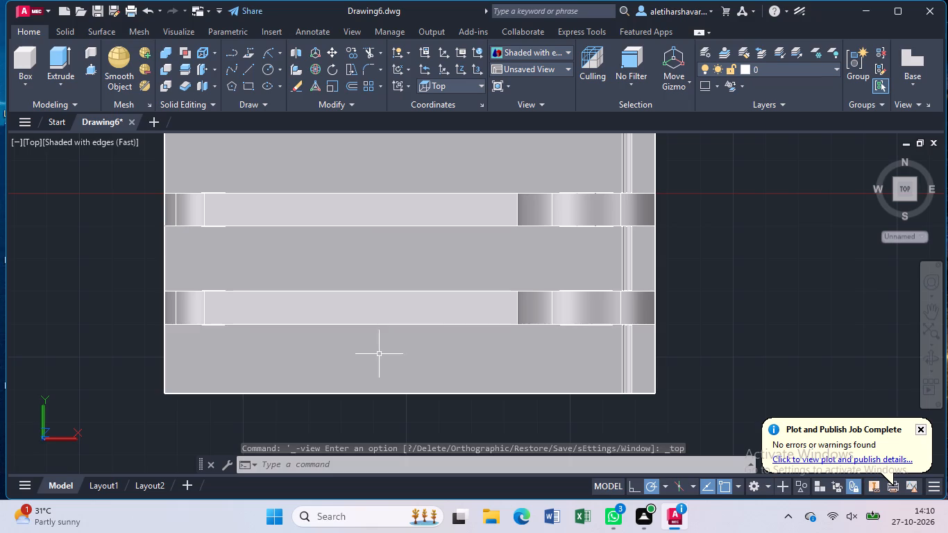
pyautogui.moveTo(442, 362); pyautogui.dragTo(397, 337, button='middle')
pyautogui.scroll(2, 504, 351)
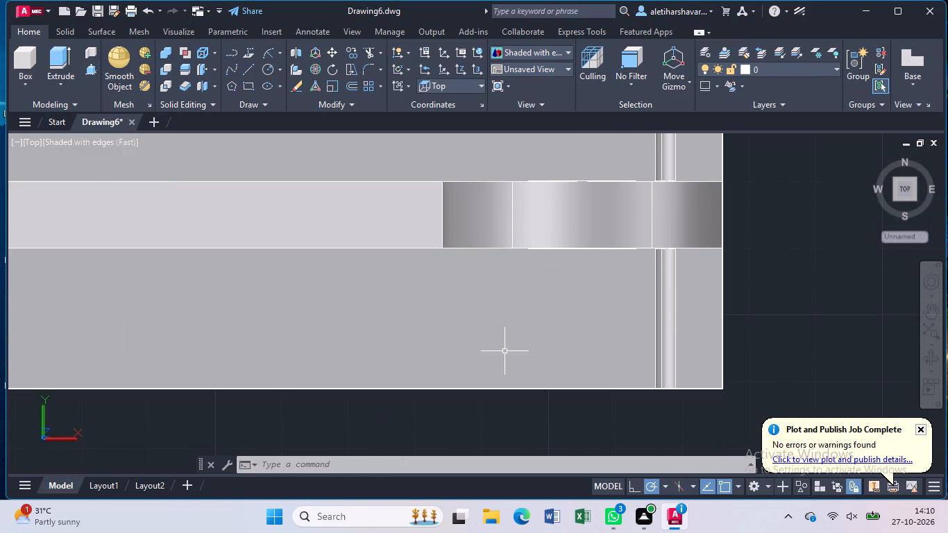
# Draw connected reference lines from the upright's inner face at the base's lower long edge: 20 mm along it, 10.5 mm inward, 60 mm parallel.
pyautogui.press('l')
pyautogui.press('Return')
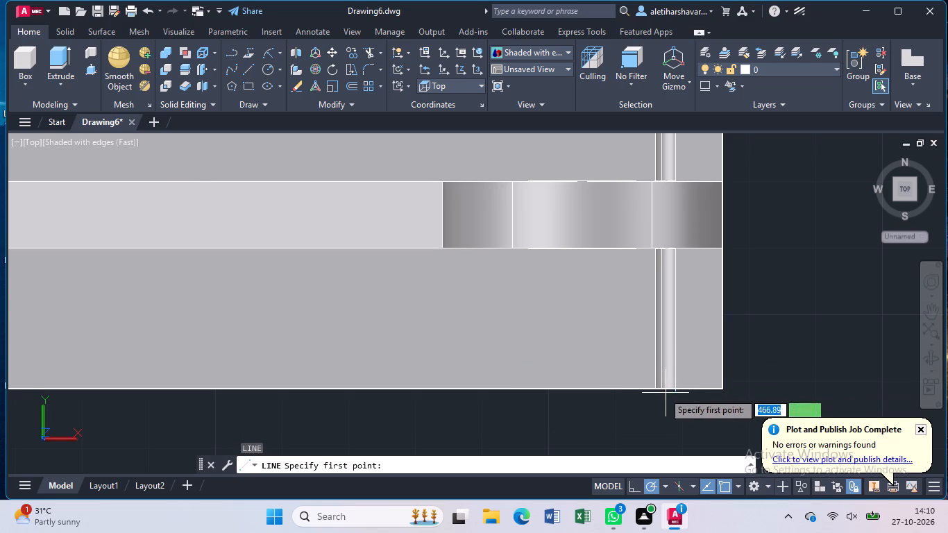
pyautogui.scroll(3, 655, 386)
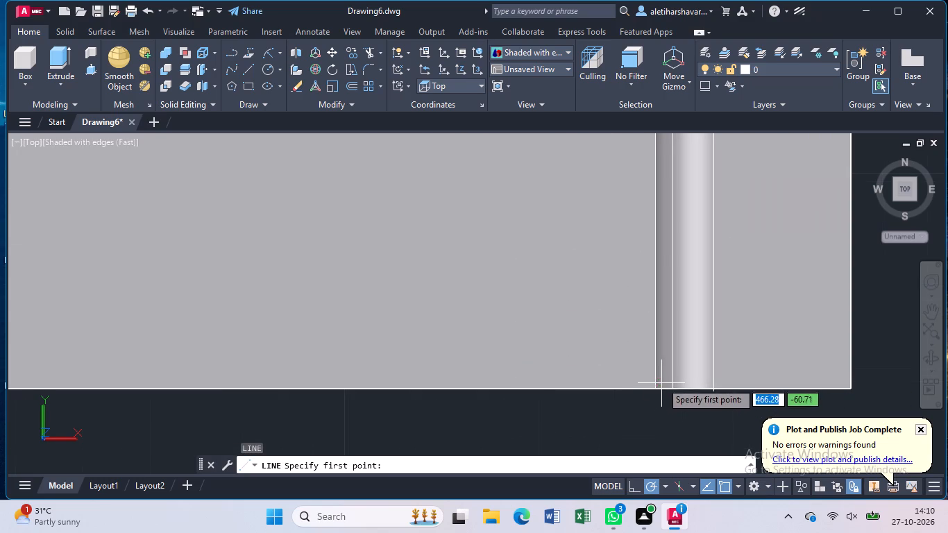
pyautogui.click(659, 390)
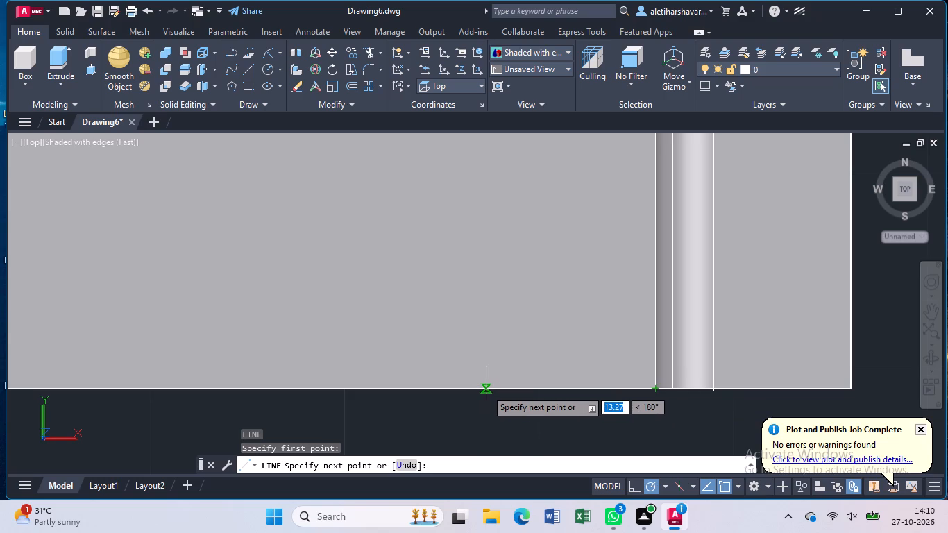
pyautogui.scroll(-2, 486, 389)
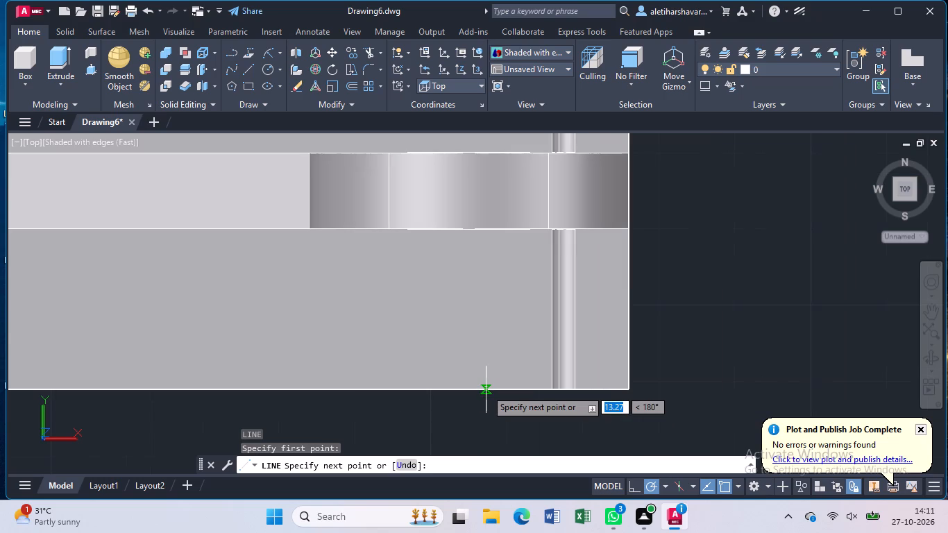
pyautogui.scroll(-2, 486, 389)
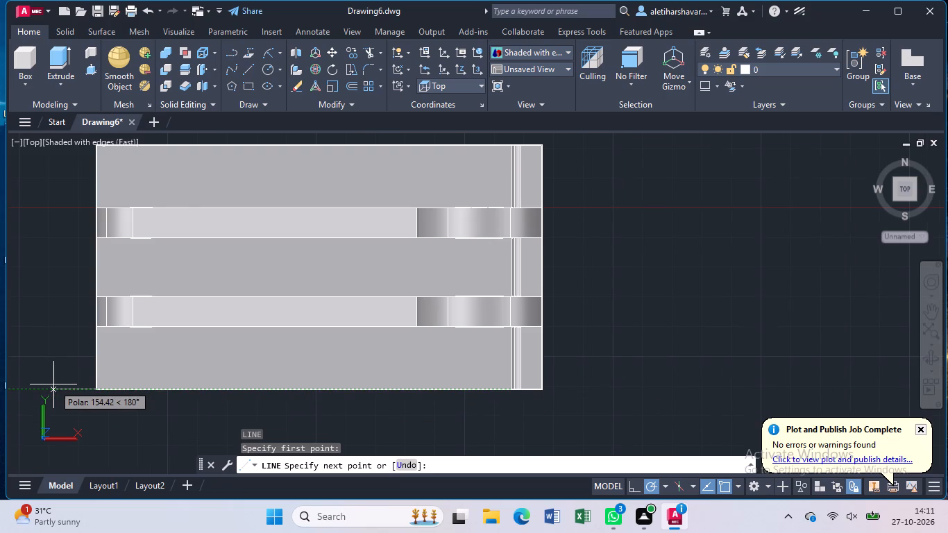
pyautogui.write('20')
pyautogui.press('Return')
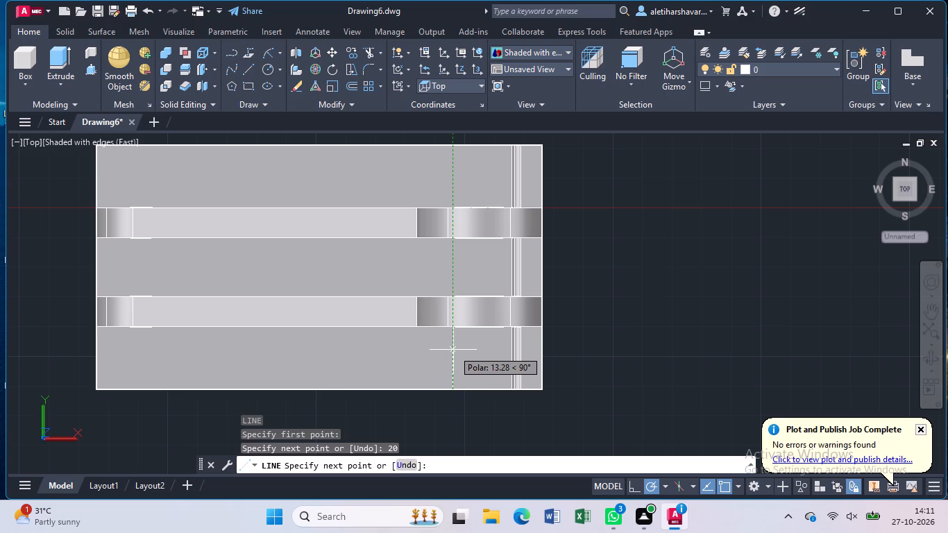
pyautogui.press('1')
pyautogui.press('0')
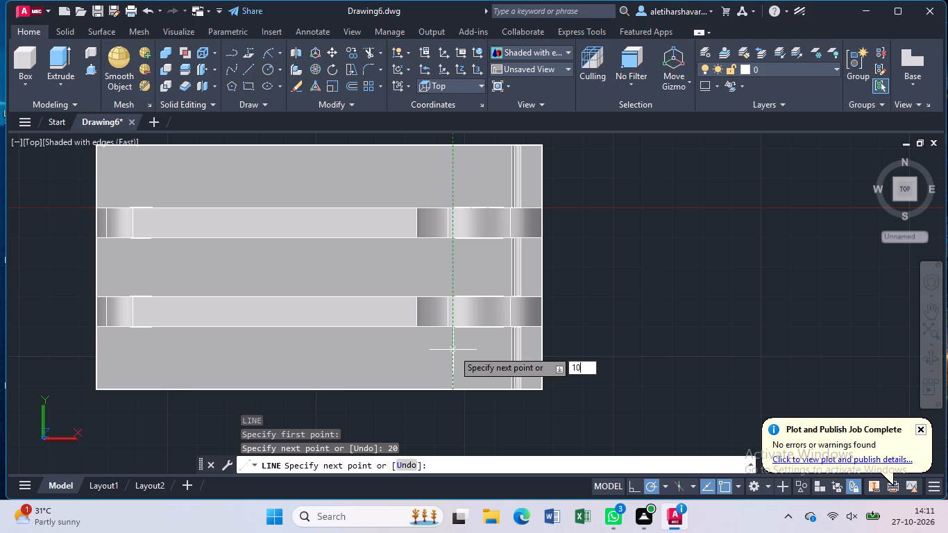
pyautogui.write('.5')
pyautogui.press('Return')
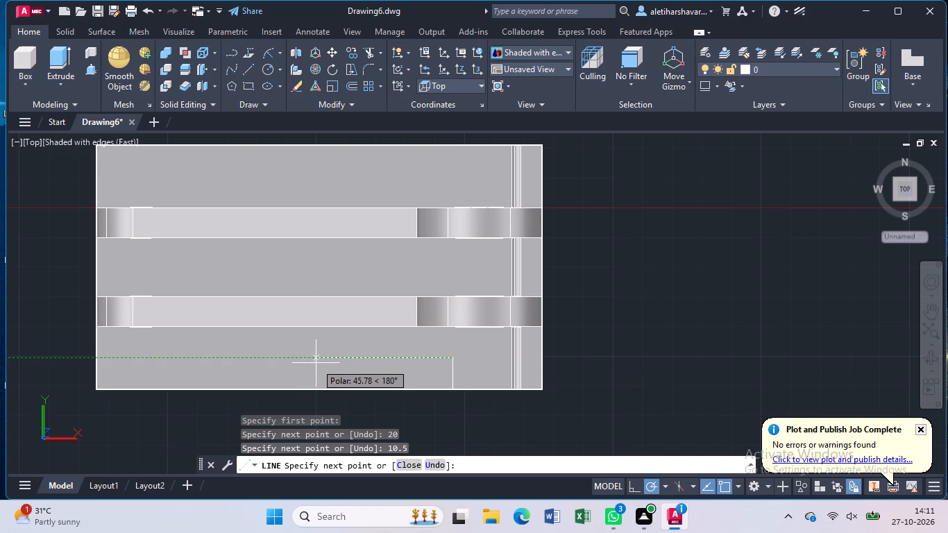
pyautogui.press('6')
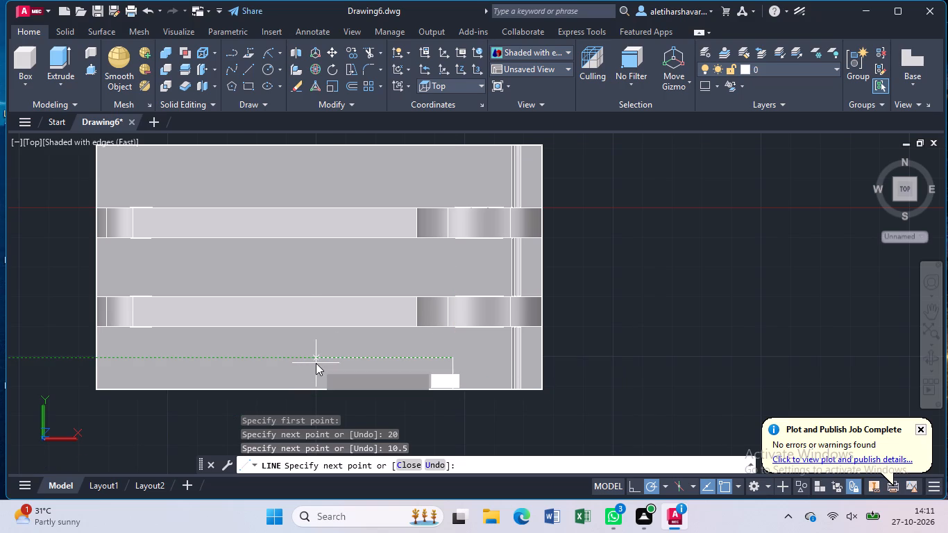
pyautogui.press('0')
pyautogui.press('Return')
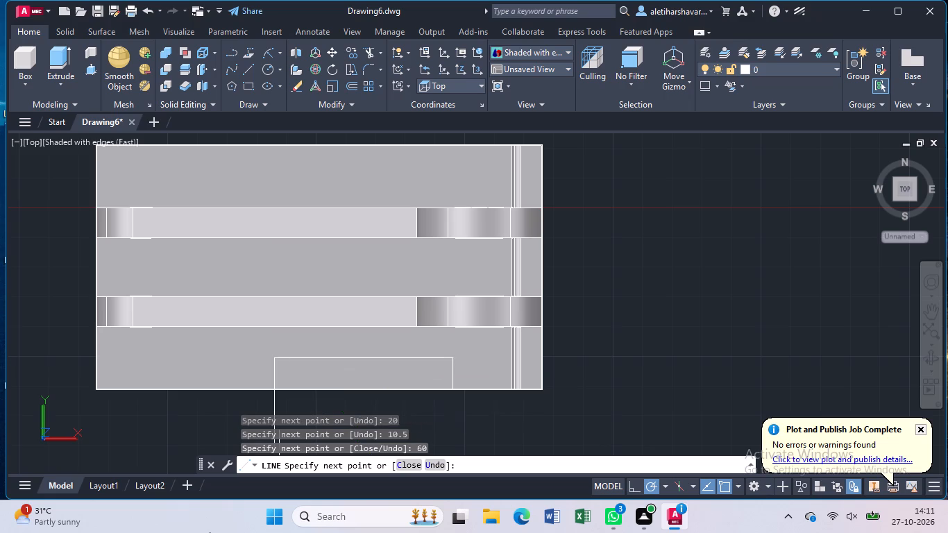
pyautogui.press('Escape')
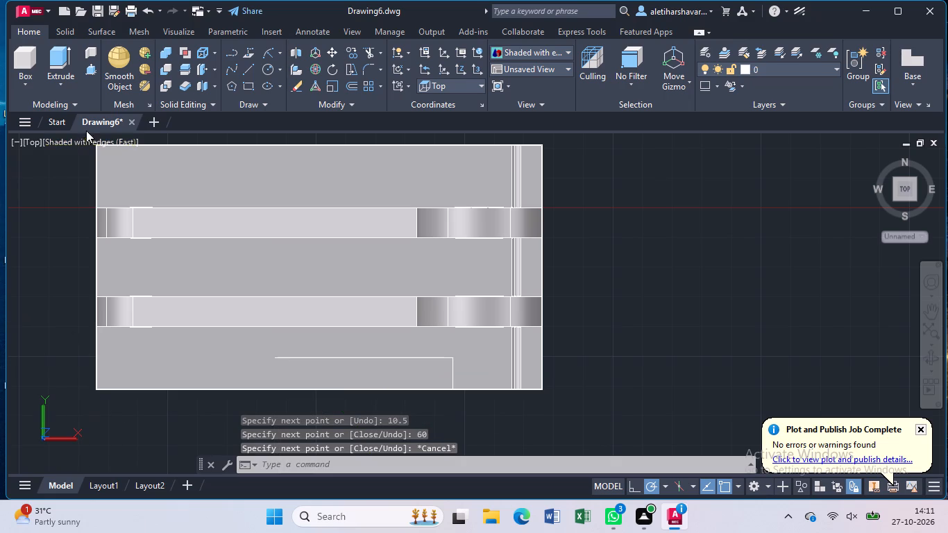
# Draw a circle of radius 5.5 mm centred on the free end of the 60 mm reference line.
pyautogui.click(266, 67)
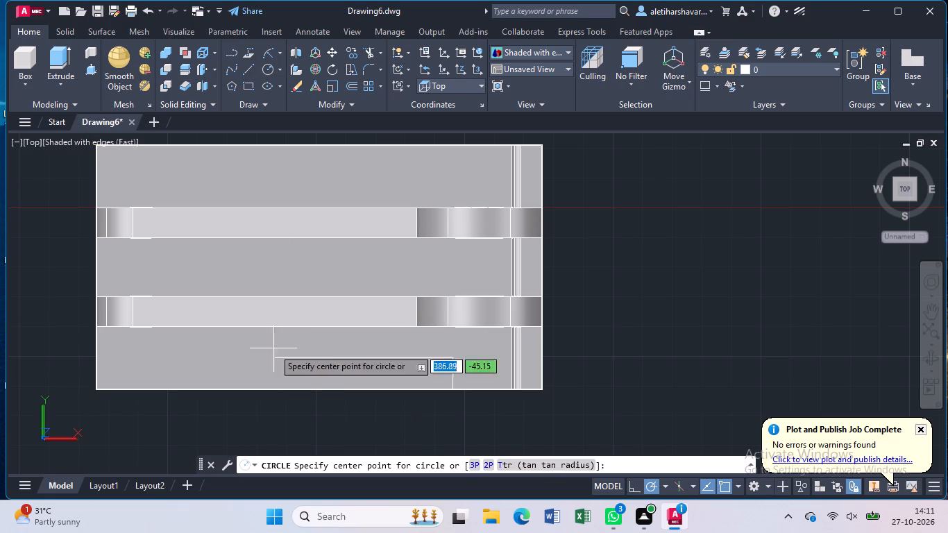
pyautogui.click(275, 360)
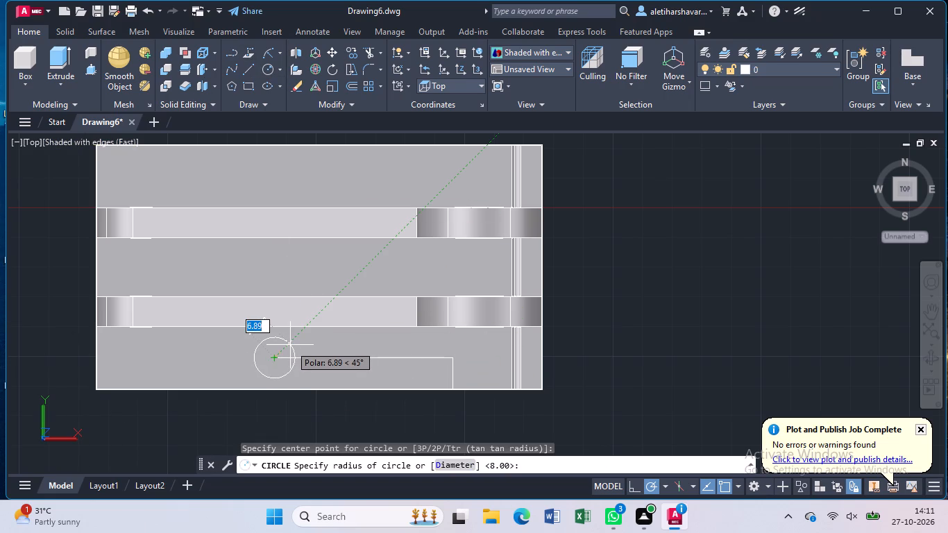
pyautogui.write('10')
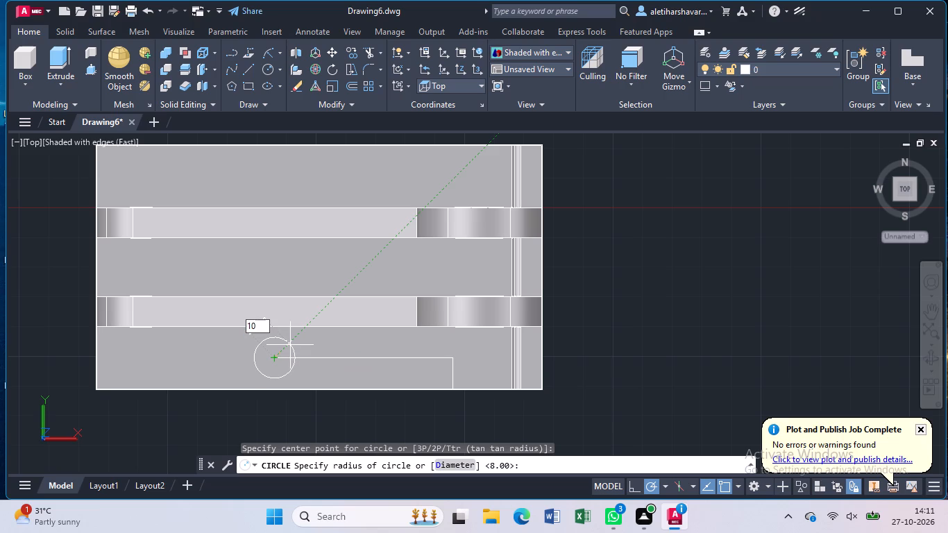
pyautogui.press('BackSpace')
pyautogui.press('BackSpace')
pyautogui.press('5')
pyautogui.write('.5')
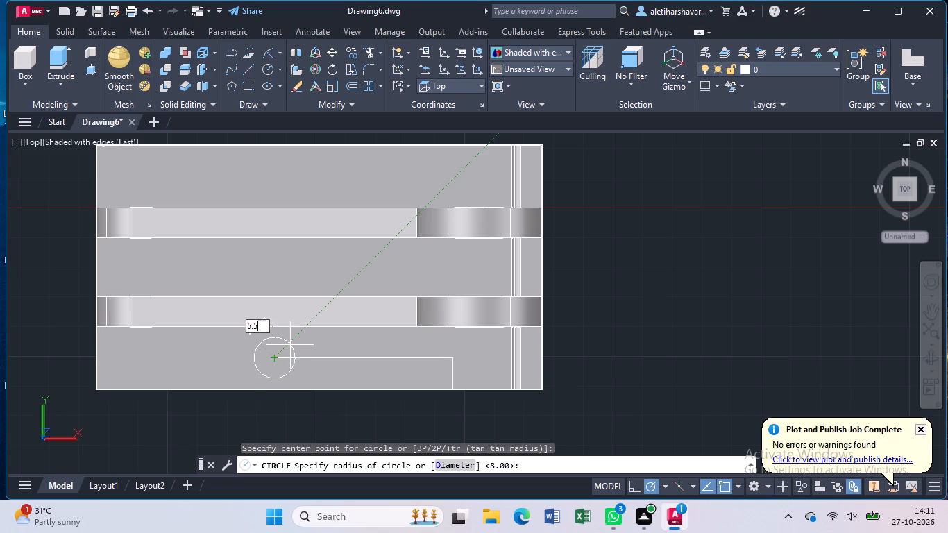
pyautogui.press('Return')
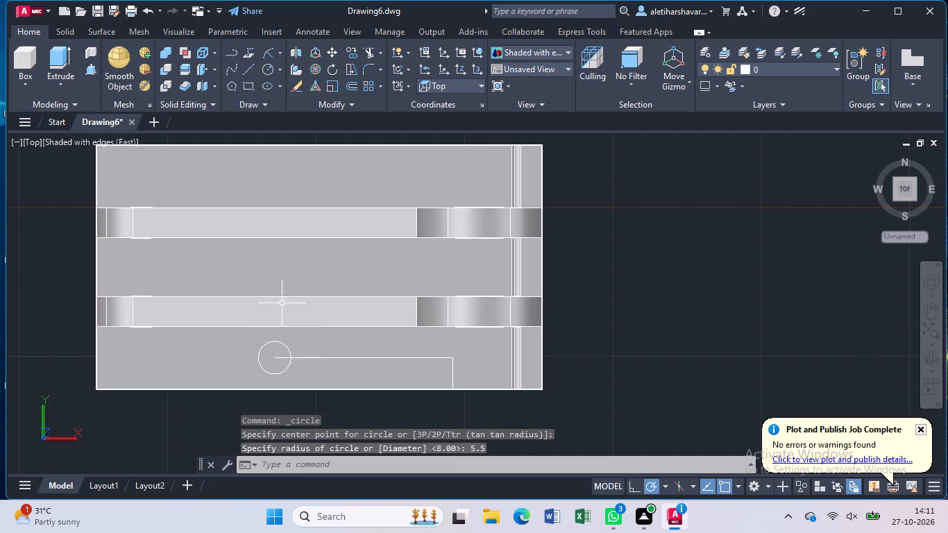
# Draw a second circle of radius 5.5 mm centred where the 60 mm and 10.5 mm reference lines meet.
pyautogui.click(269, 68)
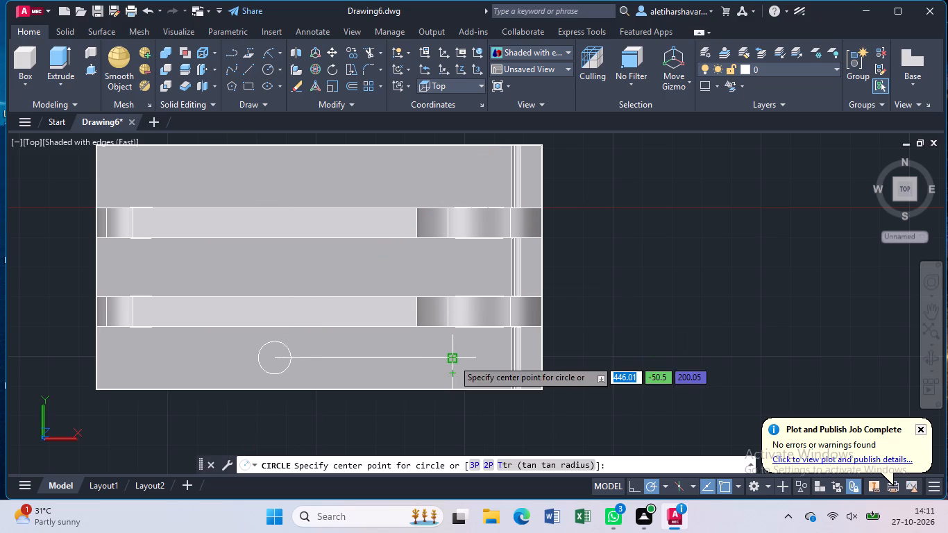
pyautogui.click(453, 359)
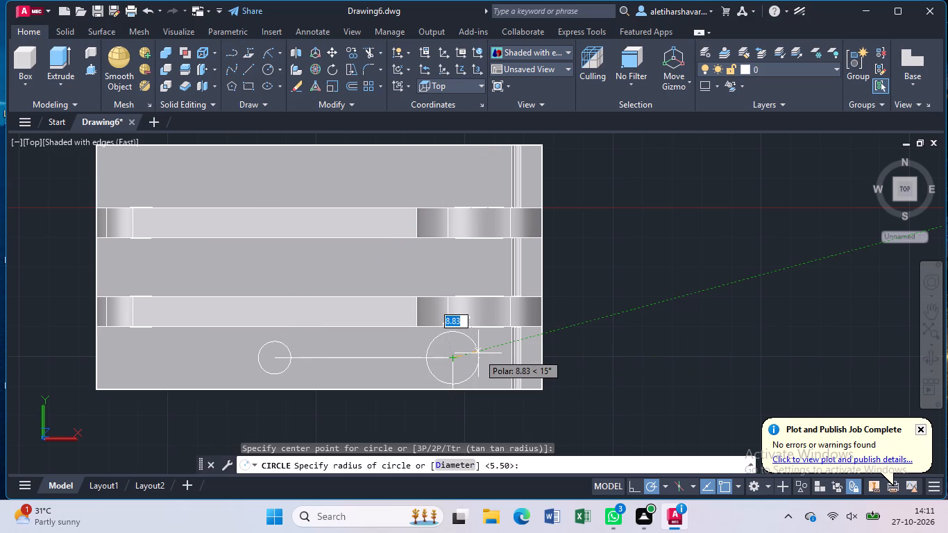
pyautogui.press('5')
pyautogui.write('.5')
pyautogui.press('Return')
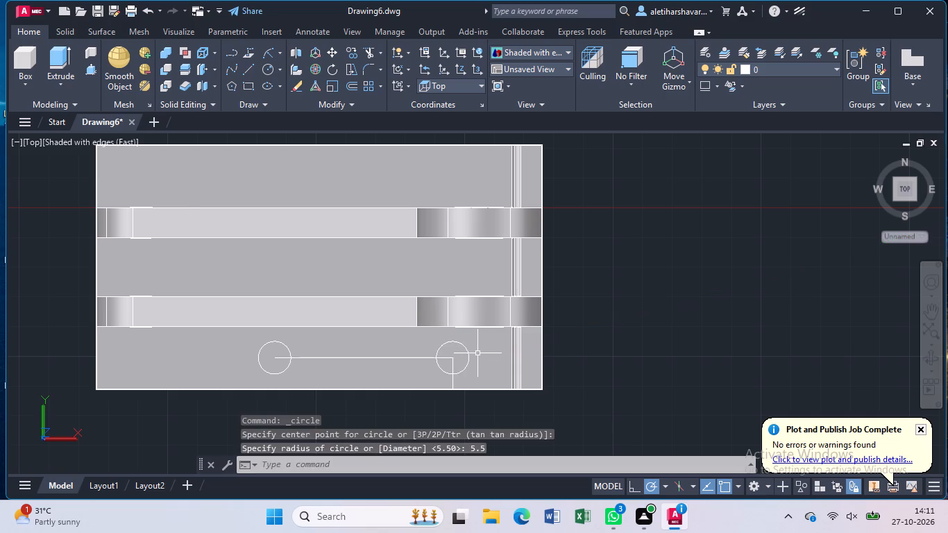
# Erase the 60 mm and 10.5 mm reference lines, keeping both circles.
pyautogui.scroll(1, 452, 362)
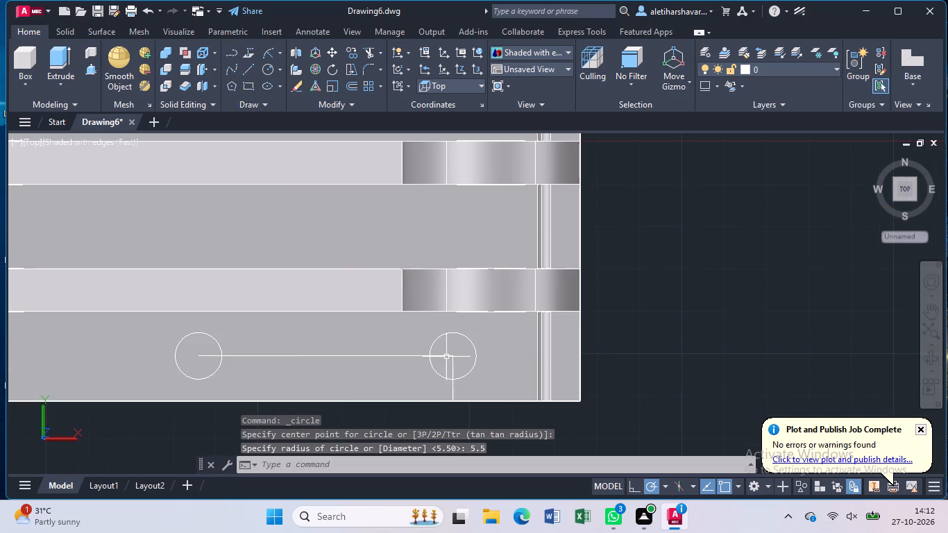
pyautogui.click(446, 357)
pyautogui.click(452, 372)
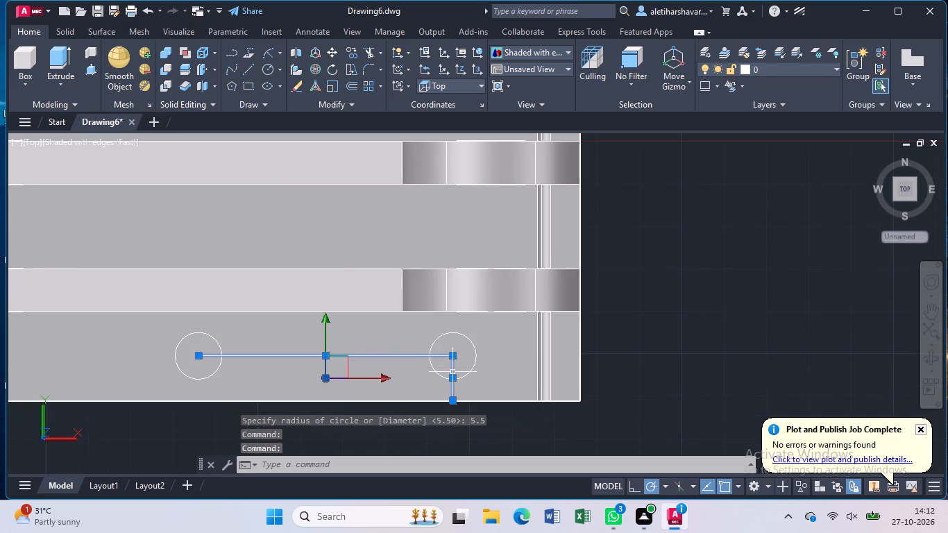
pyautogui.press('Delete')
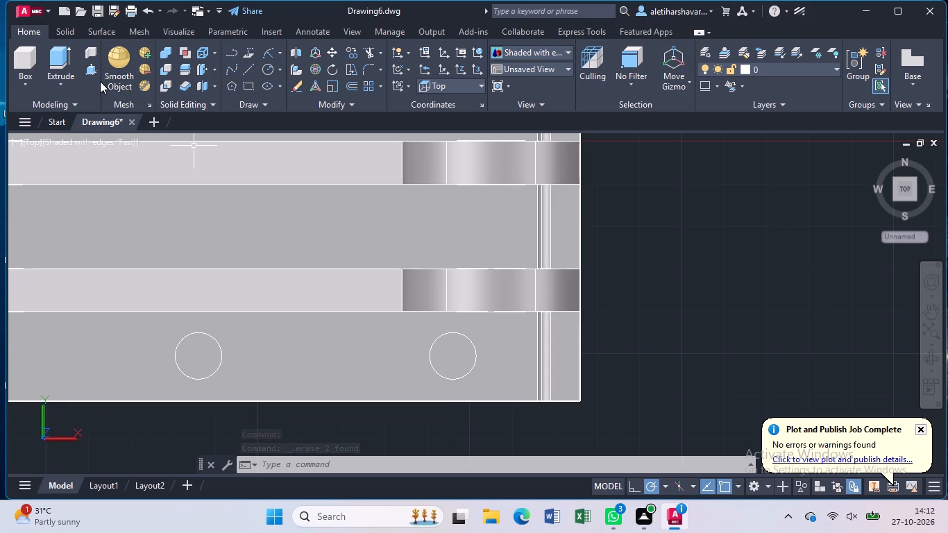
# Presspull both circles 10 mm upward from the base into cylinders.
pyautogui.click(89, 67)
pyautogui.click(203, 355)
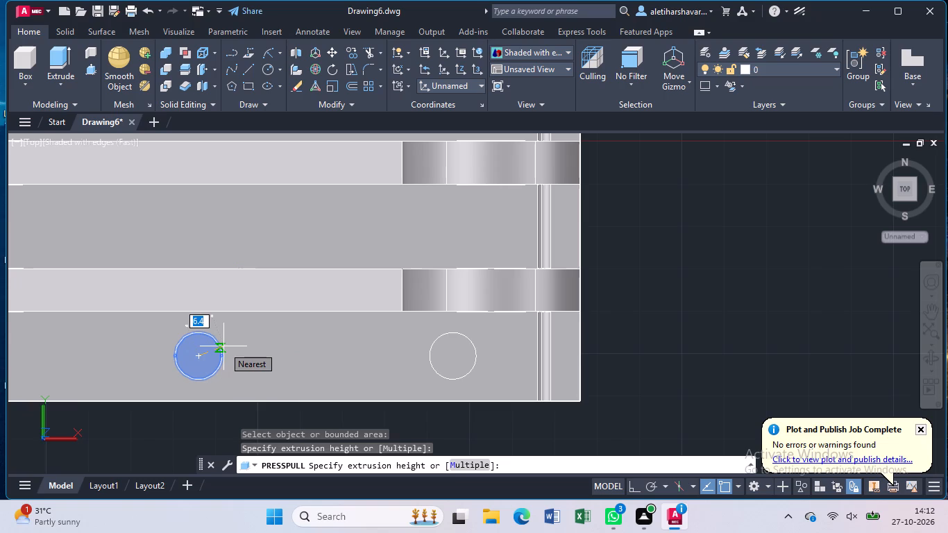
pyautogui.press('1')
pyautogui.press('0')
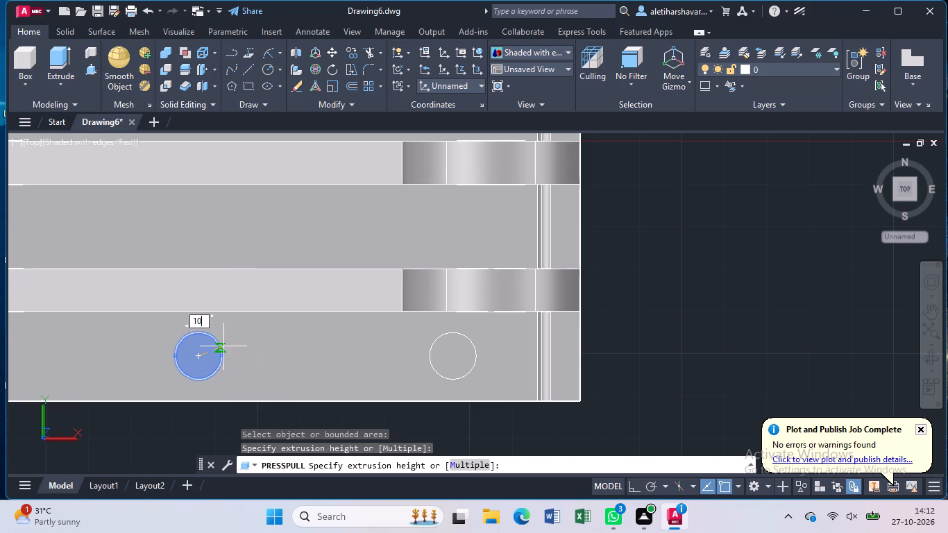
pyautogui.press('Return')
pyautogui.click(441, 356)
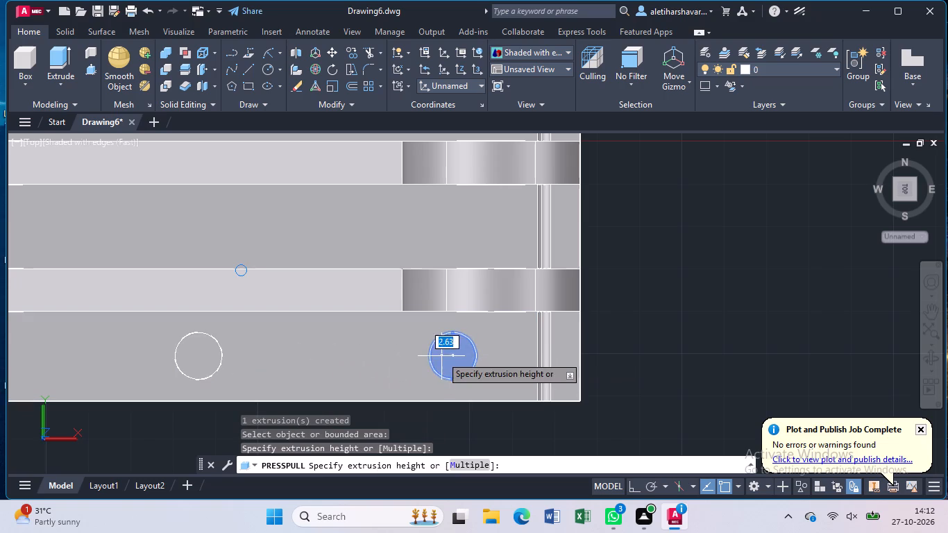
pyautogui.press('1')
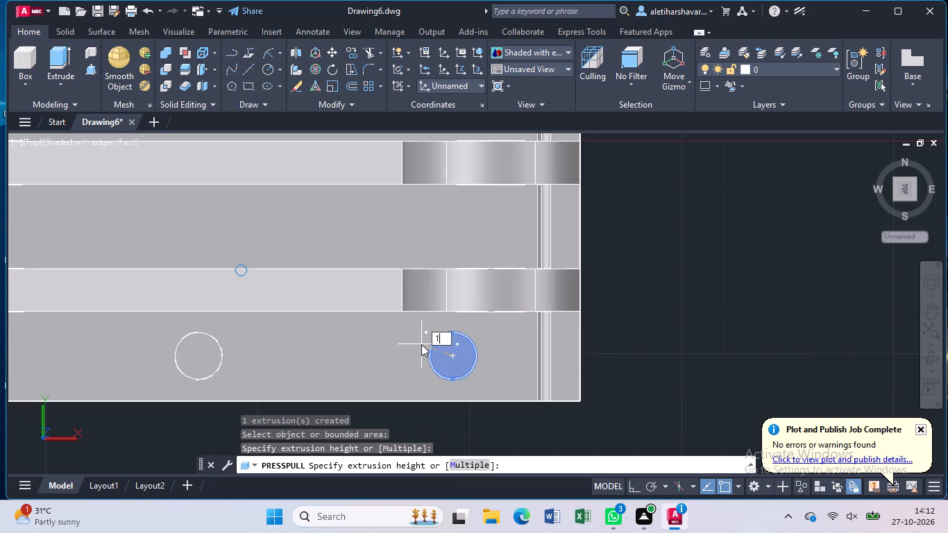
pyautogui.press('0')
pyautogui.press('Return')
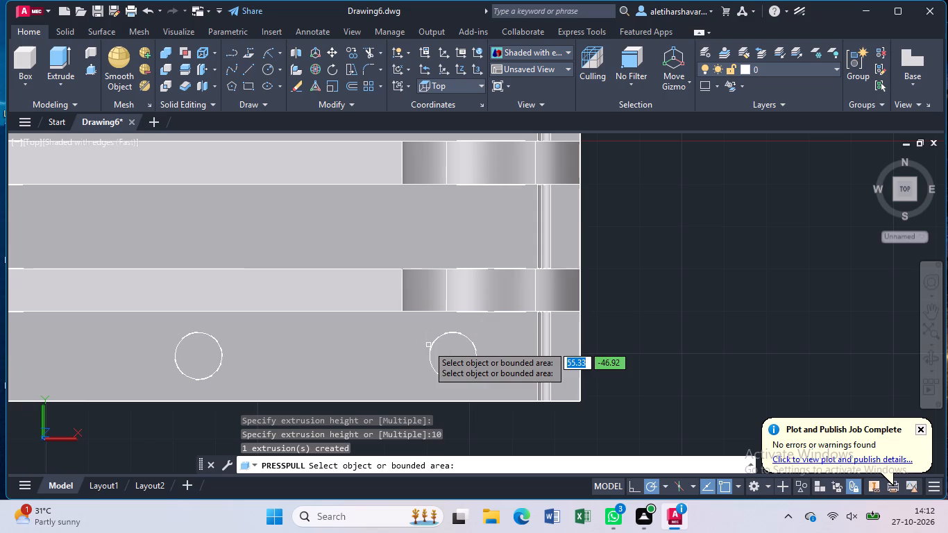
pyautogui.press('Escape')
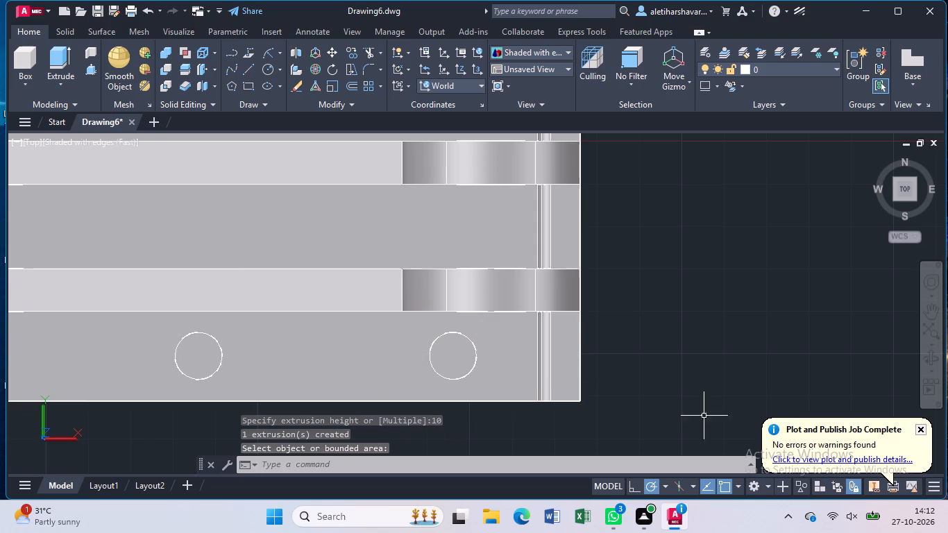
# Presspull the top faces of both cylinders down through the base to cut two through holes.
pyautogui.click(930, 355)
pyautogui.moveTo(693, 403); pyautogui.dragTo(704, 339)
pyautogui.scroll(-1, 694, 344)
pyautogui.moveTo(623, 416); pyautogui.dragTo(621, 416, button='middle')
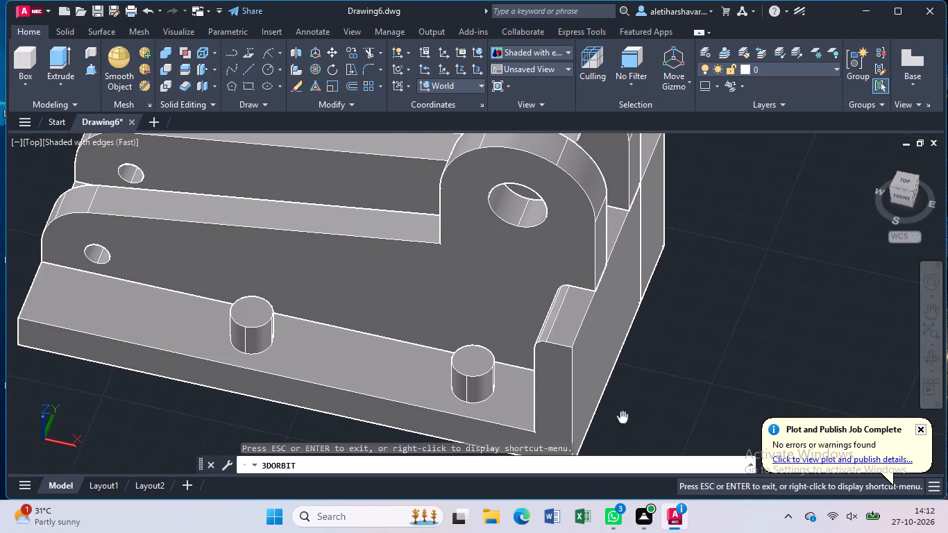
pyautogui.moveTo(621, 416); pyautogui.dragTo(613, 273, button='middle')
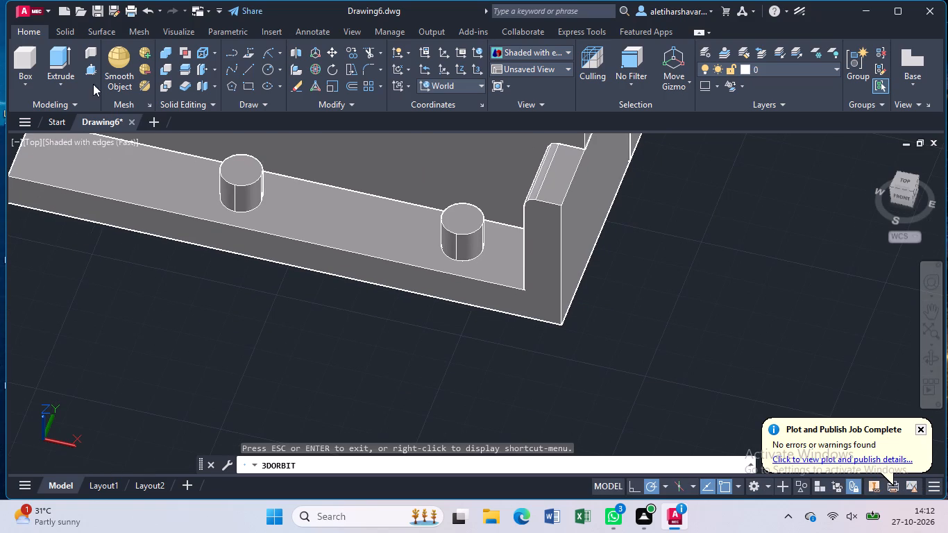
pyautogui.click(88, 72)
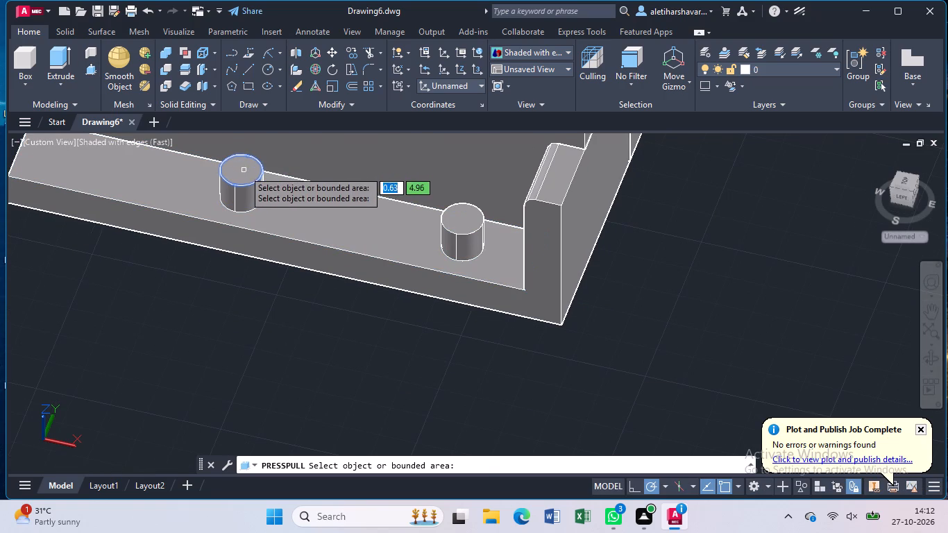
pyautogui.click(244, 173)
pyautogui.click(247, 275)
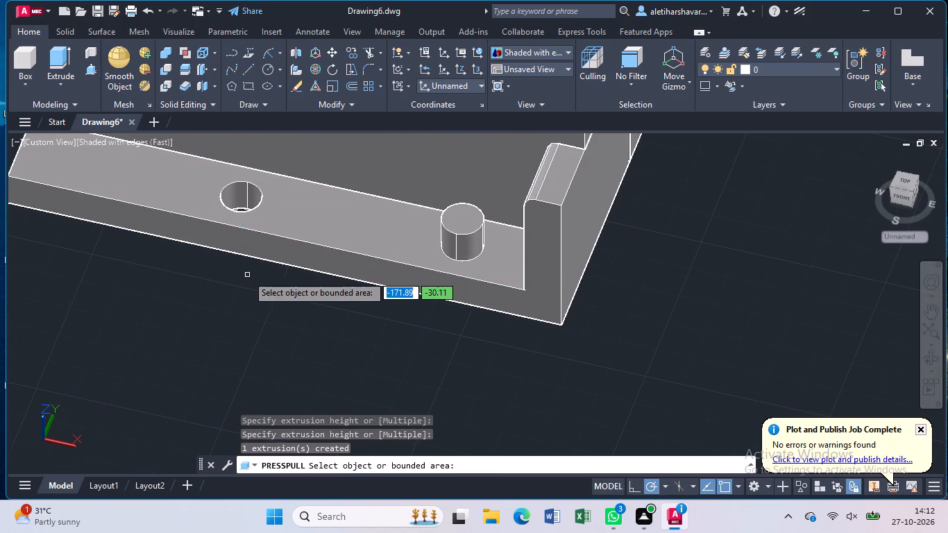
pyautogui.click(466, 221)
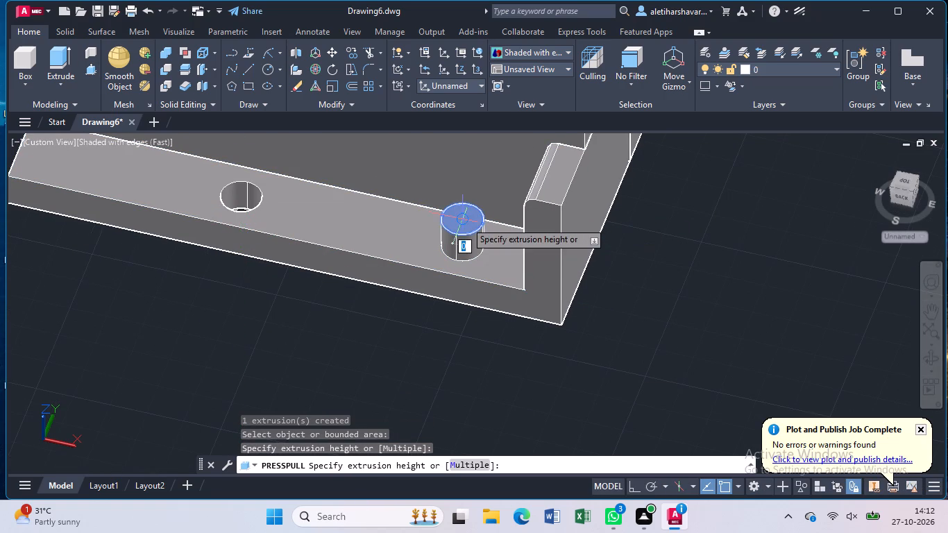
pyautogui.click(485, 333)
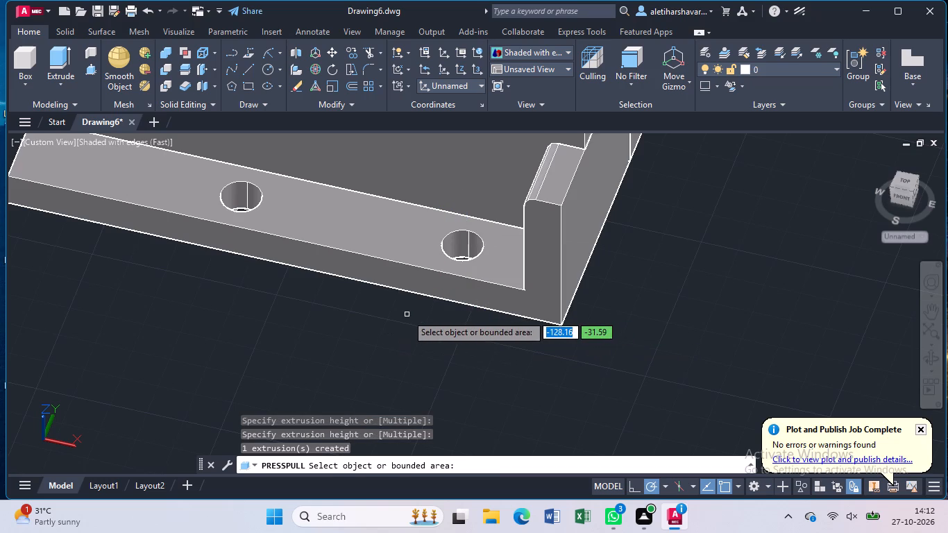
# Inspect the bracket and its two new base holes in the front, left, top and bottom views.
pyautogui.press('Escape')
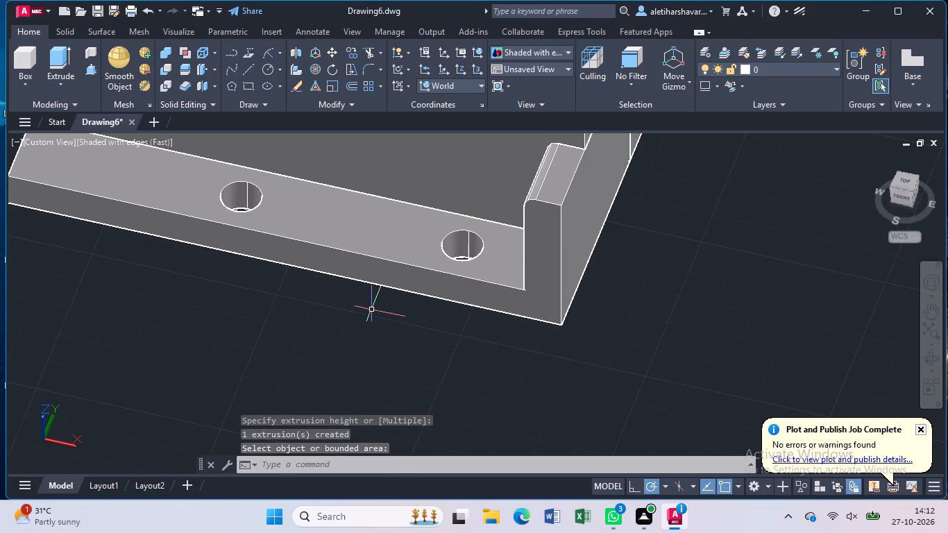
pyautogui.moveTo(575, 299); pyautogui.dragTo(407, 333, button='middle')
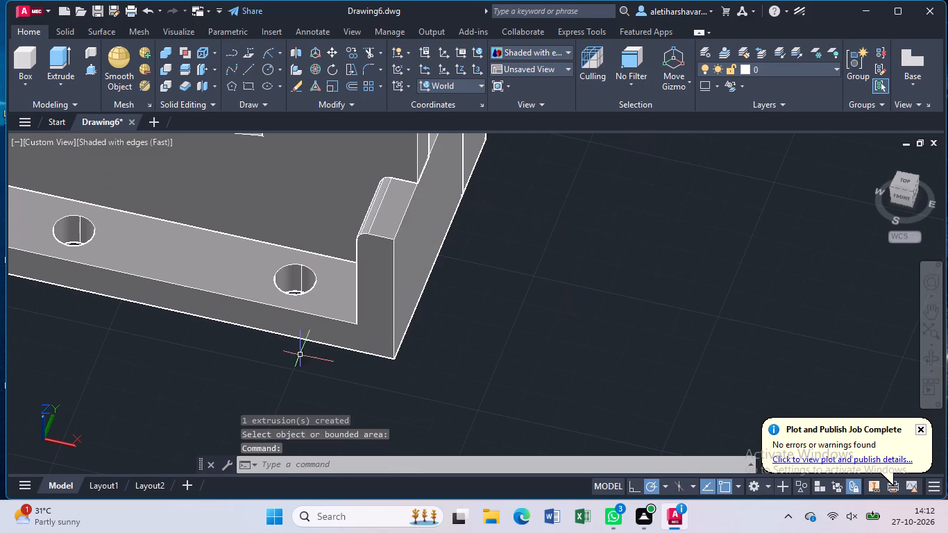
pyautogui.click(40, 137)
pyautogui.click(83, 243)
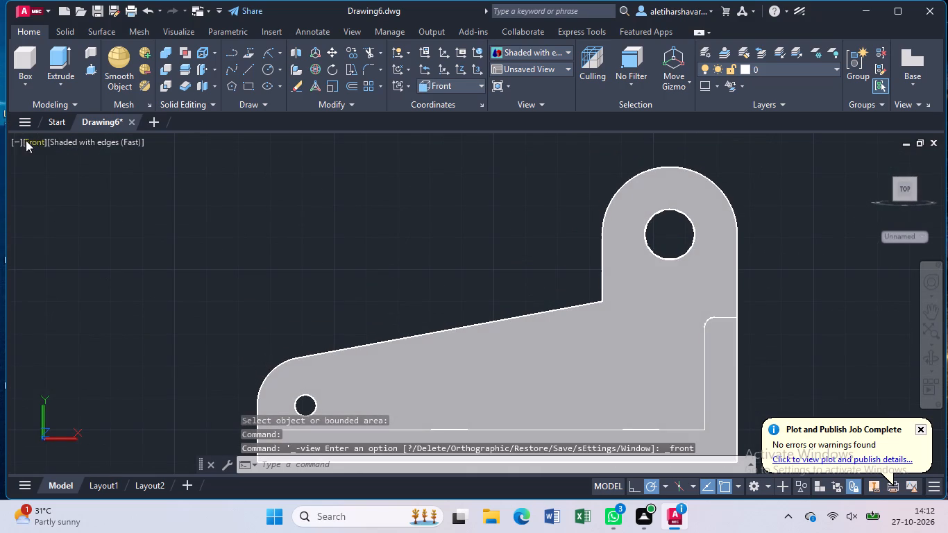
pyautogui.click(27, 141)
pyautogui.click(67, 210)
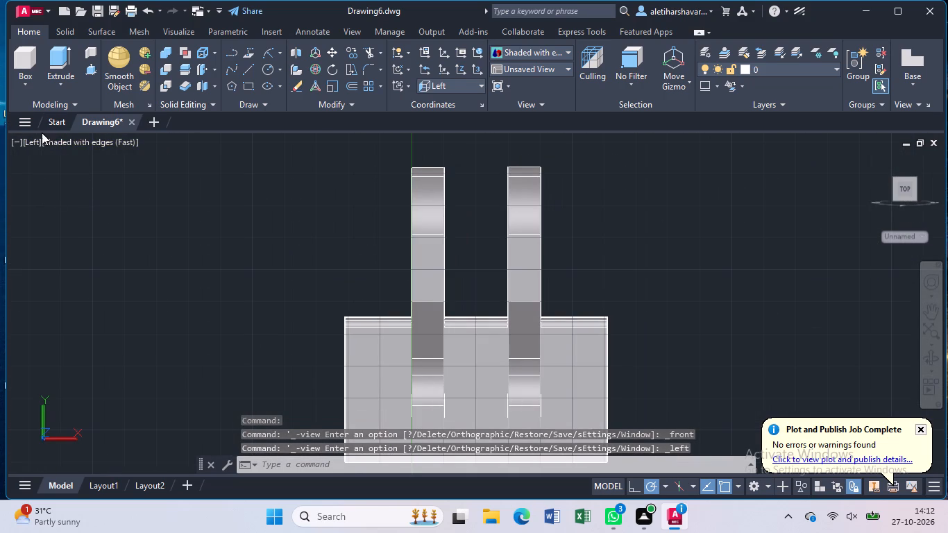
pyautogui.click(35, 137)
pyautogui.click(86, 180)
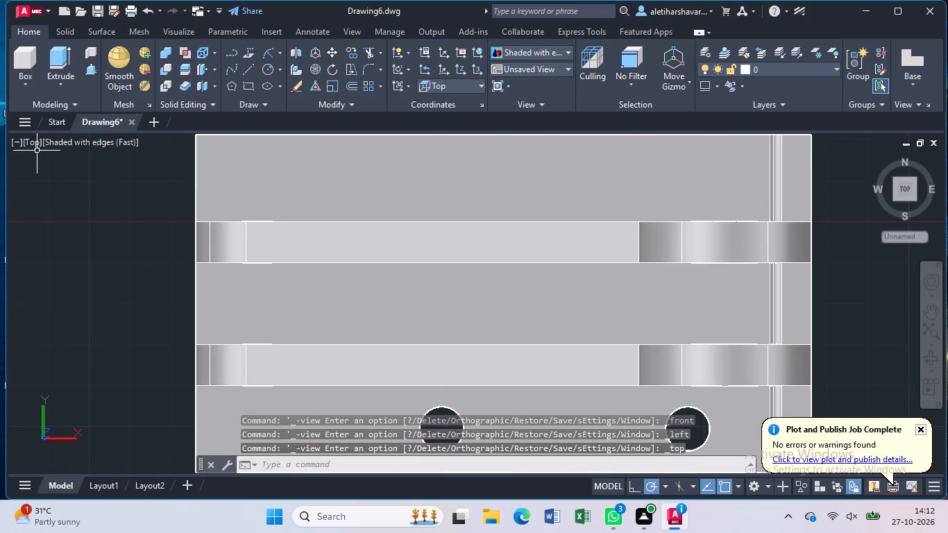
pyautogui.click(33, 140)
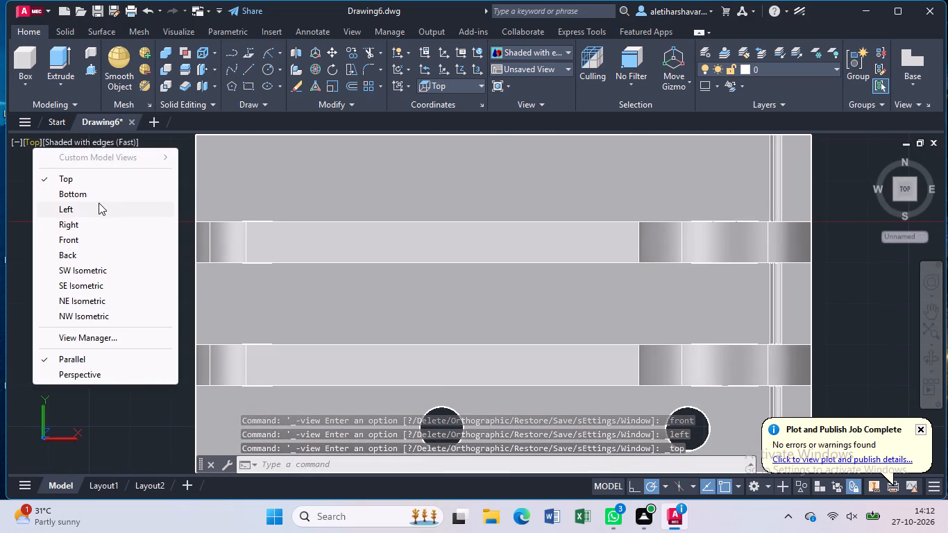
pyautogui.click(98, 195)
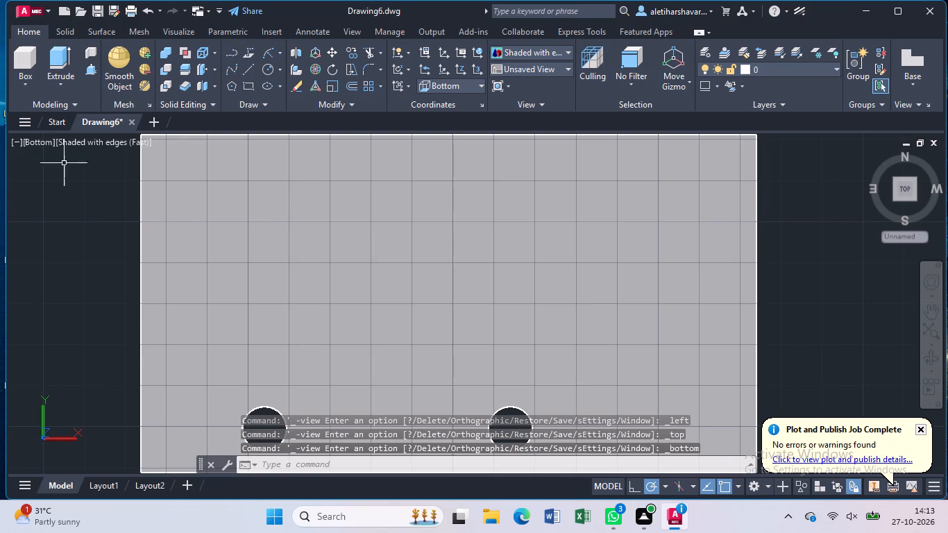
# In the top view, draw connected reference lines from the upright's inner face: 20 mm along the base's undrilled long edge, 10.5 mm inward, 60 mm parallel.
pyautogui.click(33, 139)
pyautogui.click(71, 185)
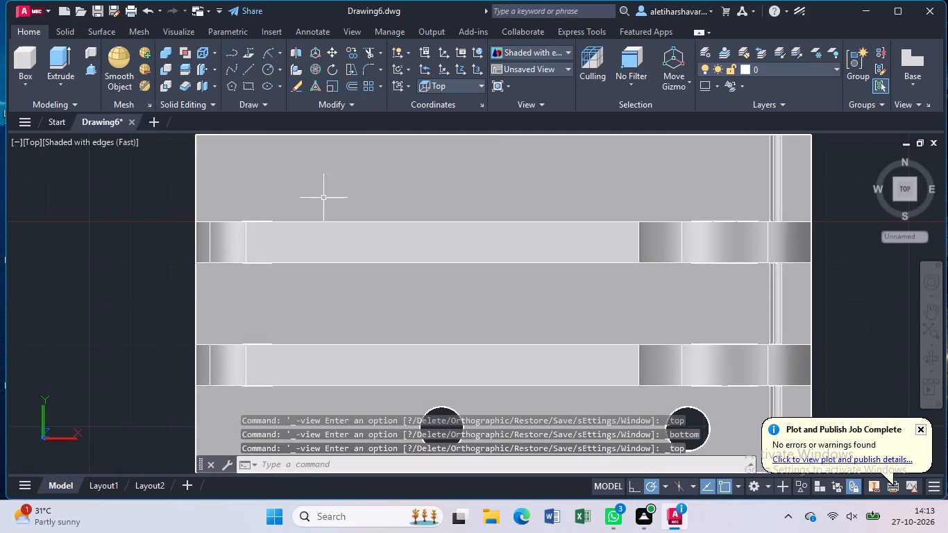
pyautogui.moveTo(325, 198); pyautogui.dragTo(323, 244, button='middle')
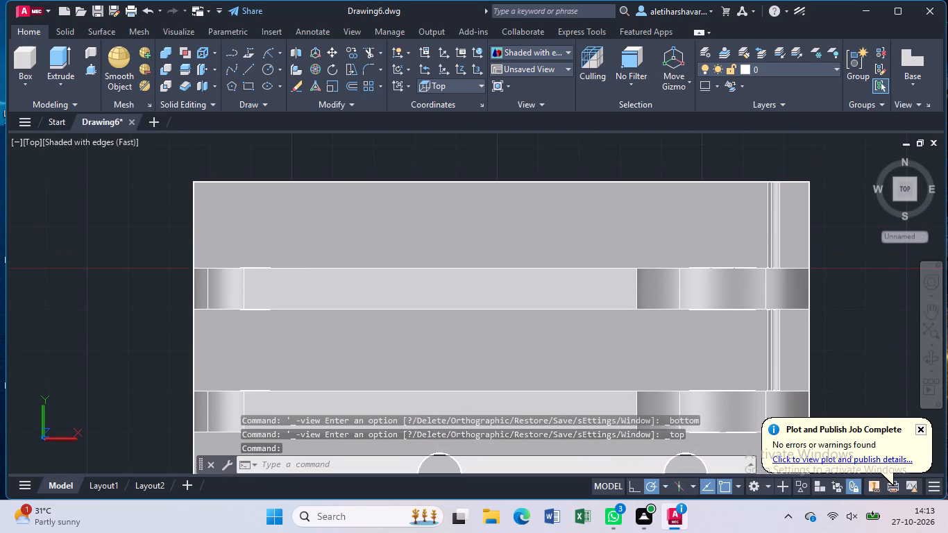
pyautogui.press('l')
pyautogui.press('Return')
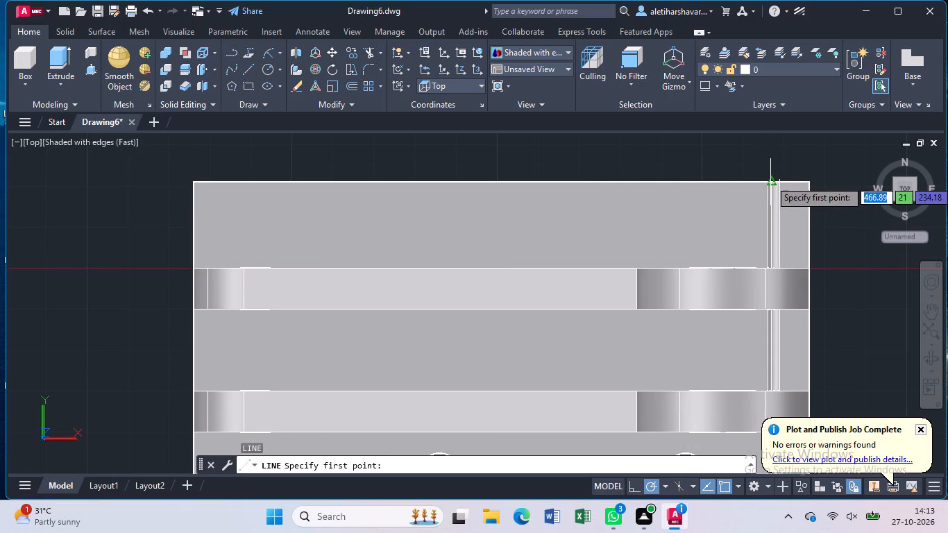
pyautogui.scroll(4, 776, 180)
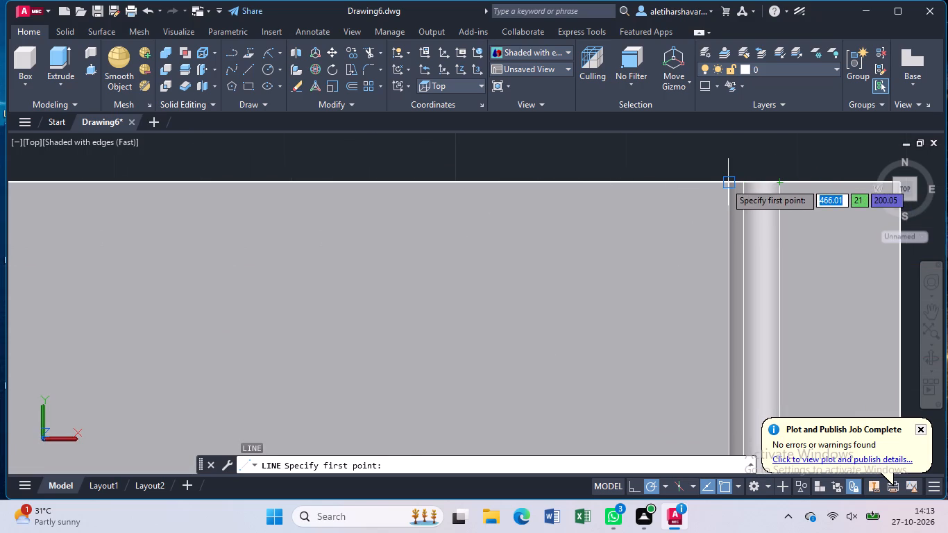
pyautogui.click(725, 183)
pyautogui.scroll(-2, 487, 195)
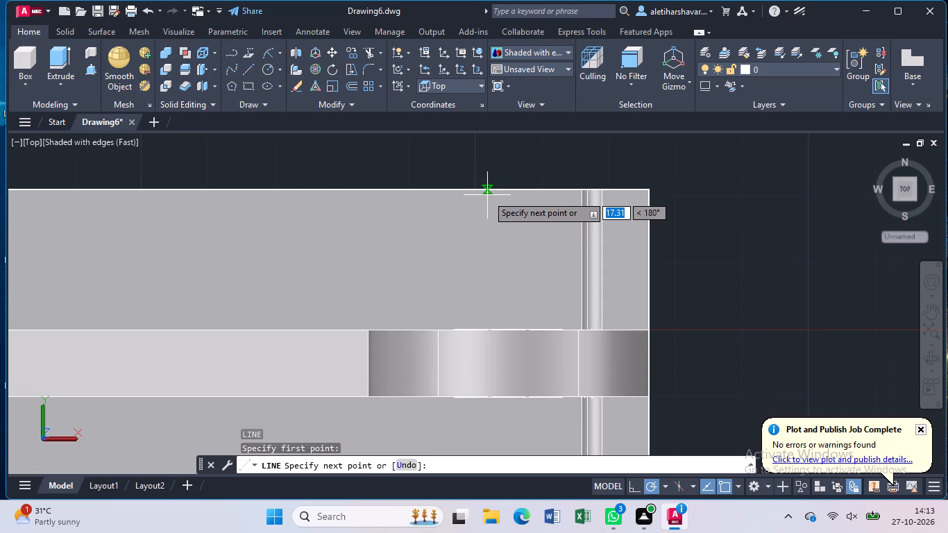
pyautogui.scroll(-2, 486, 194)
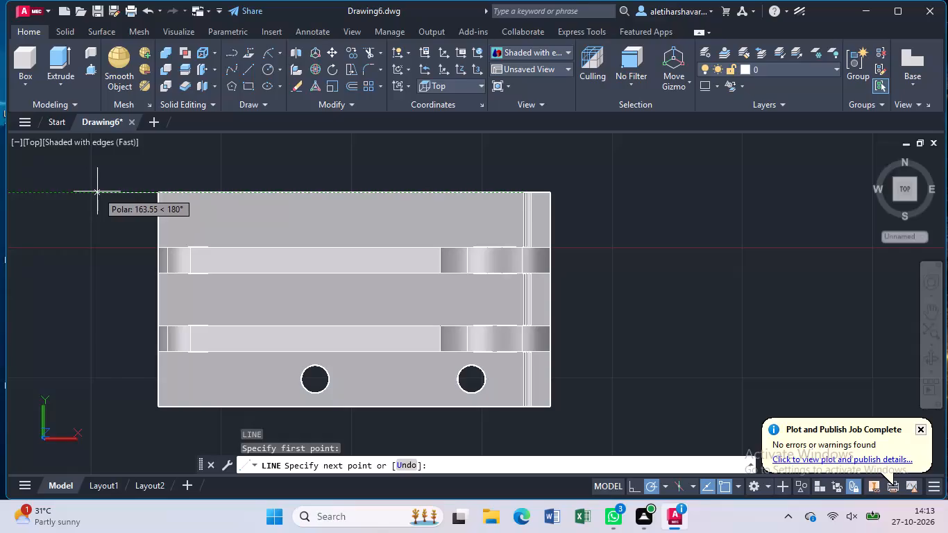
pyautogui.write('20')
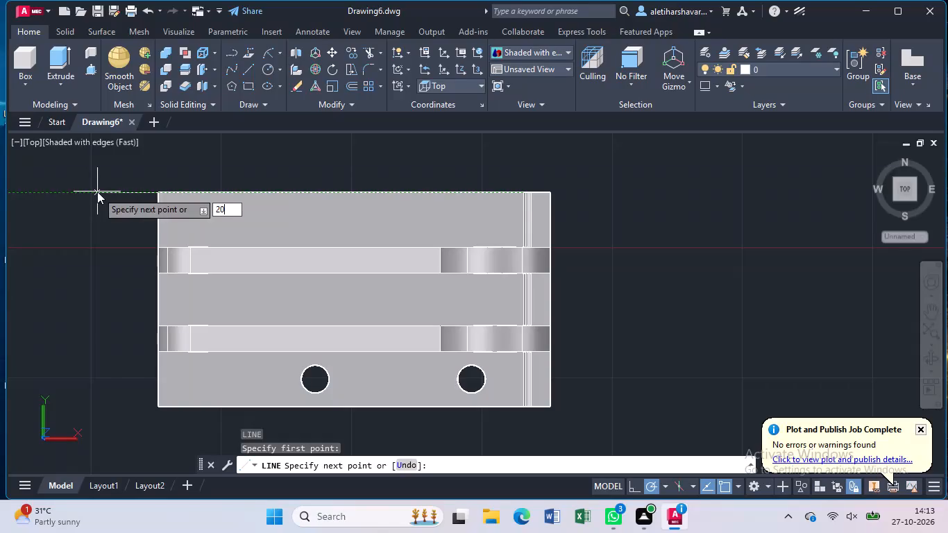
pyautogui.press('Return')
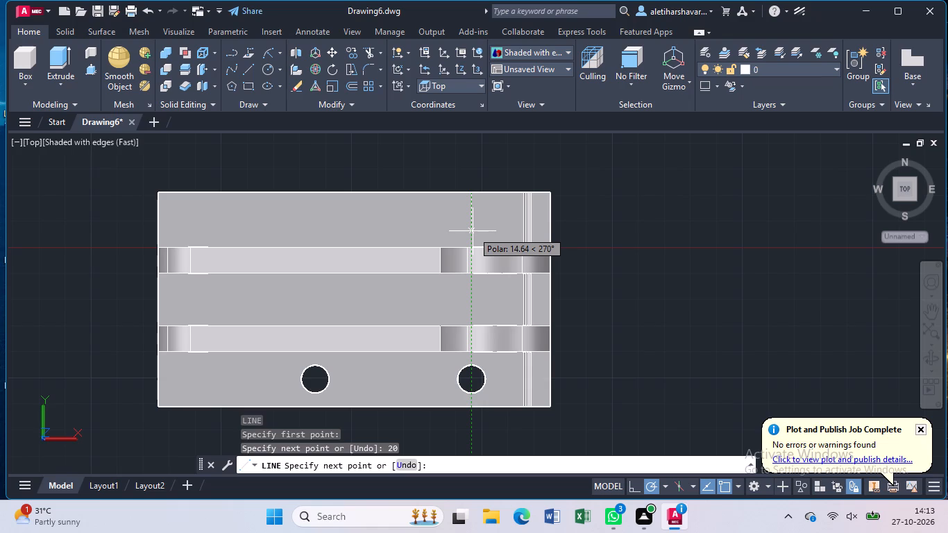
pyautogui.write('10')
pyautogui.press('.')
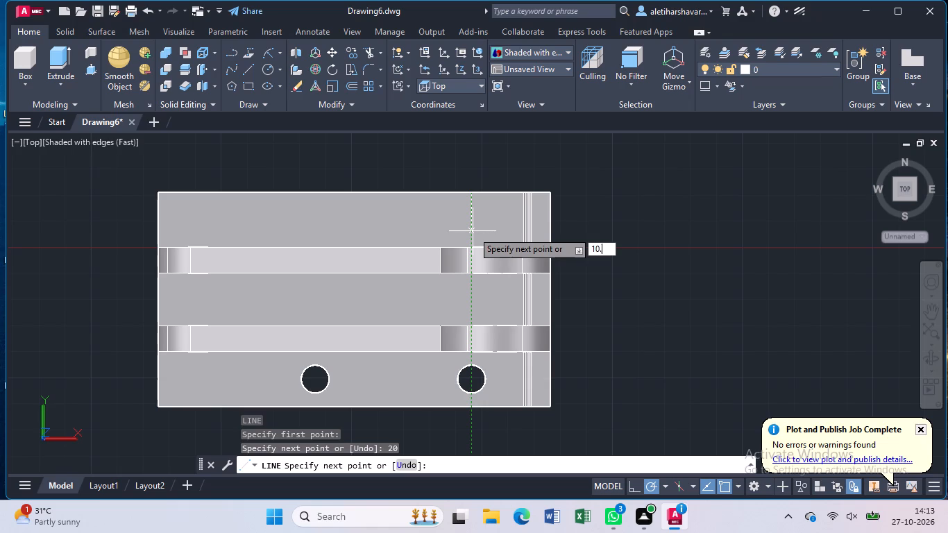
pyautogui.press('5')
pyautogui.press('Return')
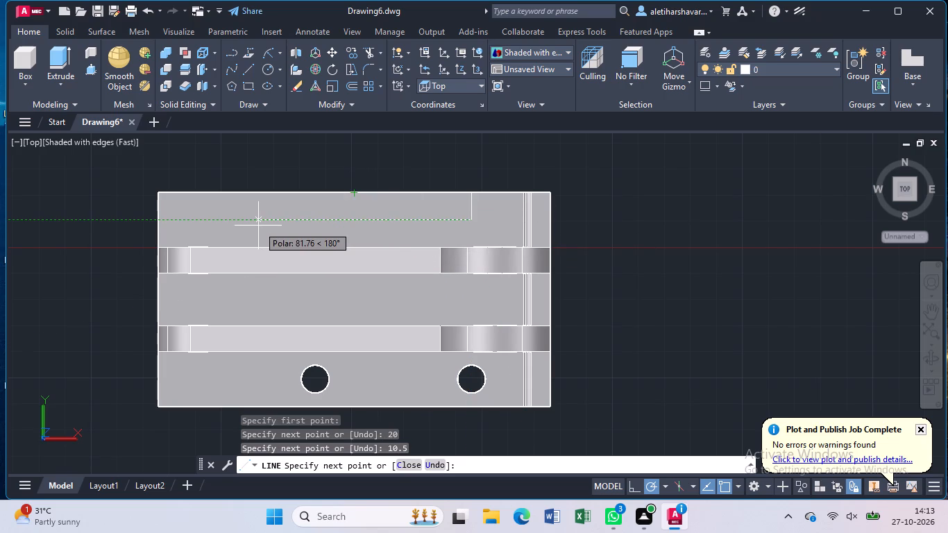
pyautogui.write('60')
pyautogui.press('Return')
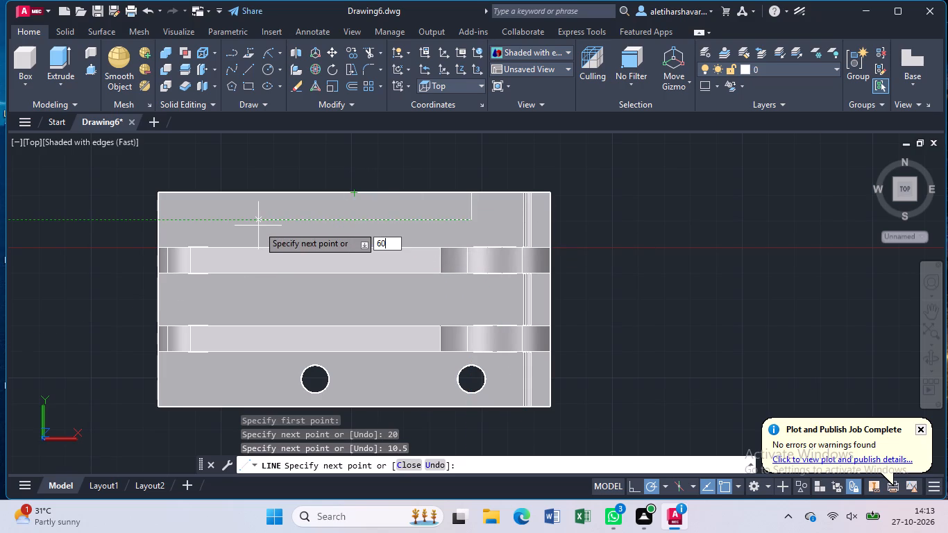
pyautogui.press('Escape')
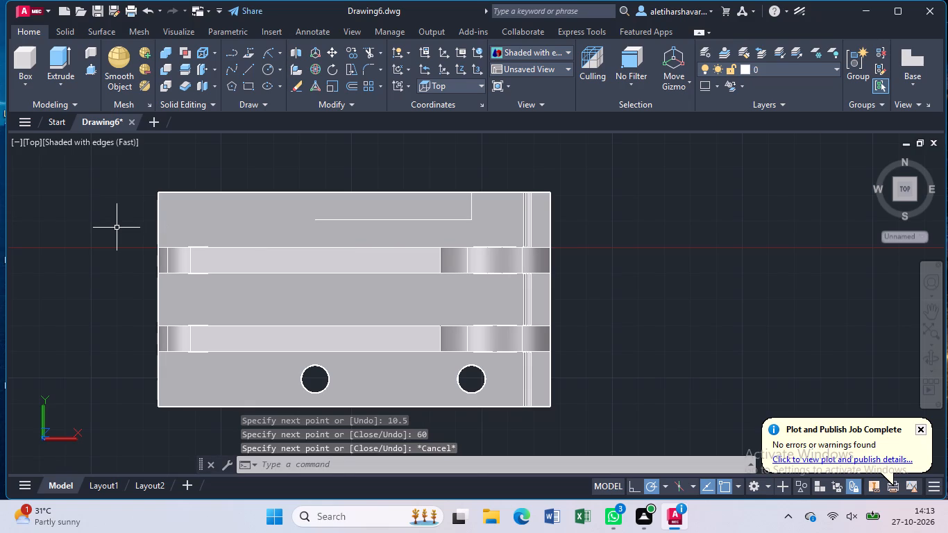
# Draw a circle of radius 5.5 mm centred on the free end of the 60 mm reference line.
pyautogui.press('c')
pyautogui.press('Return')
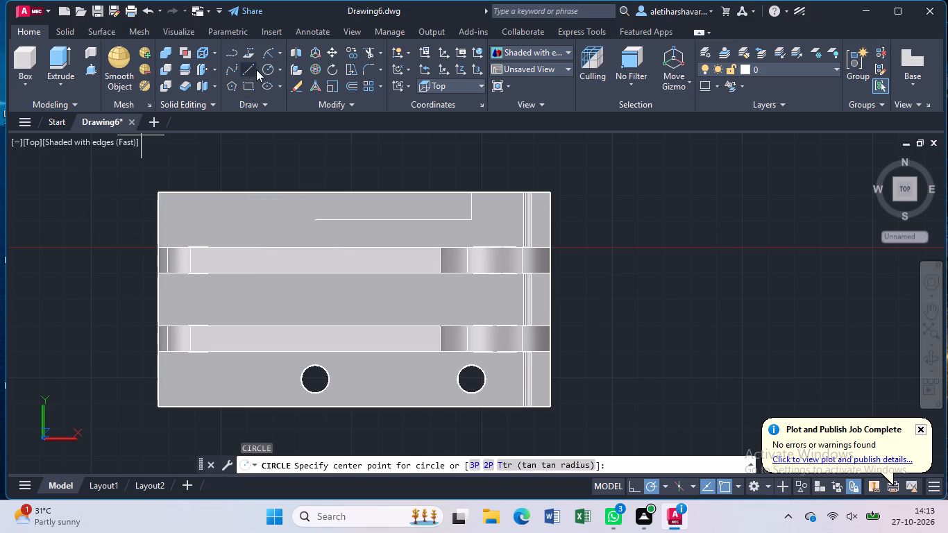
pyautogui.click(319, 221)
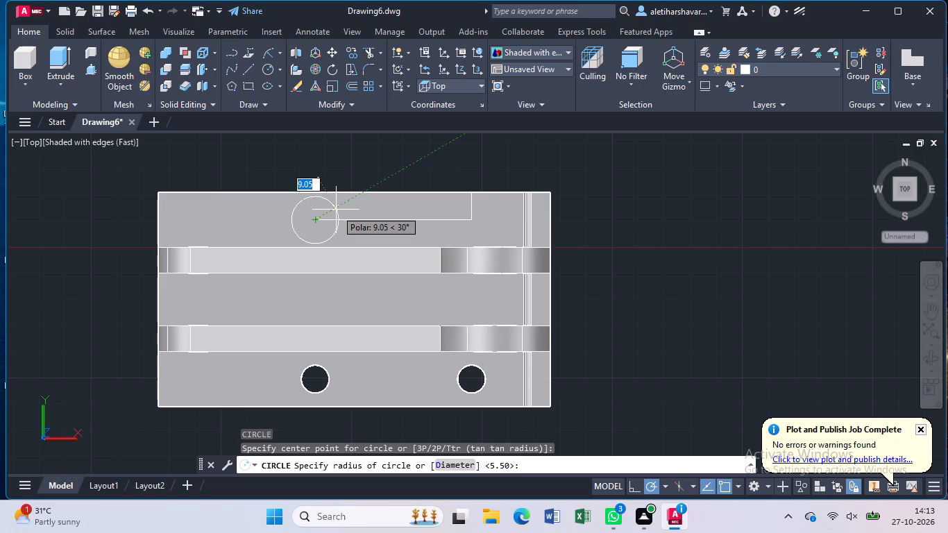
pyautogui.press('5')
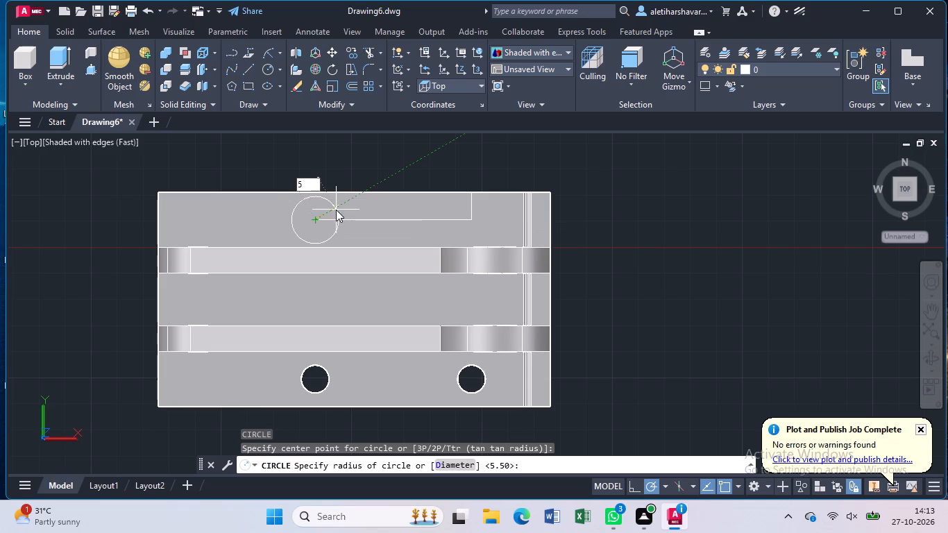
pyautogui.write('.5')
pyautogui.press('Return')
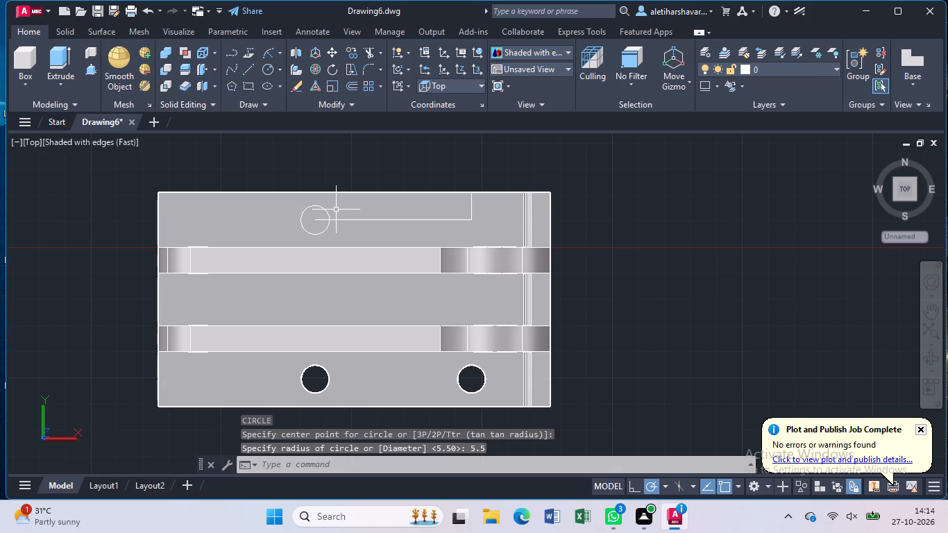
# Draw a second circle of radius 5.5 mm centred where the 10.5 mm and 60 mm reference lines meet.
pyautogui.press('c')
pyautogui.press('Return')
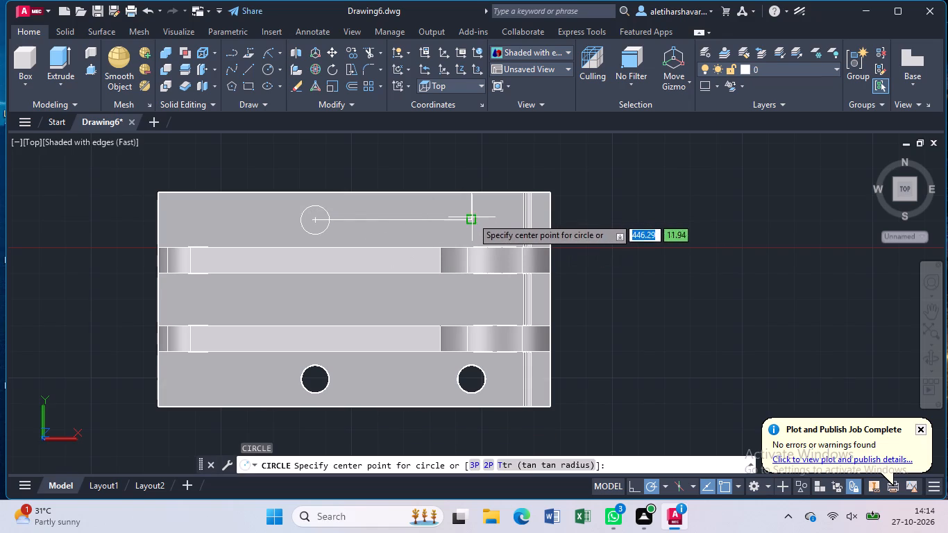
pyautogui.click(473, 218)
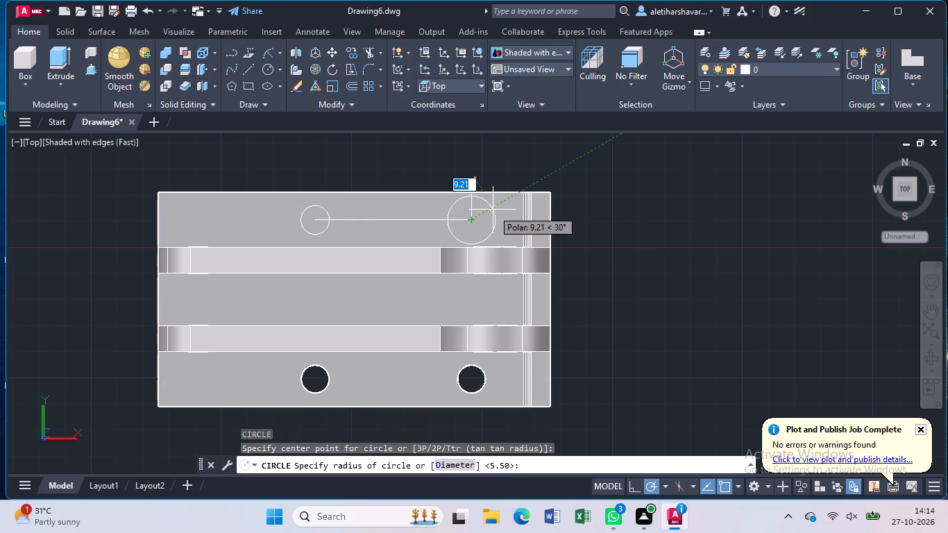
pyautogui.press('5')
pyautogui.write('.5')
pyautogui.press('Return')
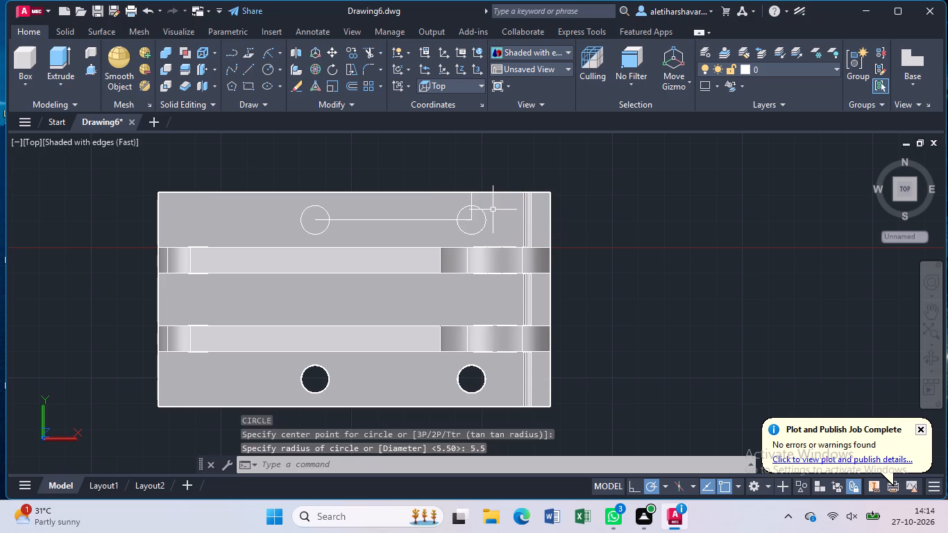
# Erase the 10.5 mm and 60 mm reference lines, keeping both new circles.
pyautogui.scroll(1, 468, 204)
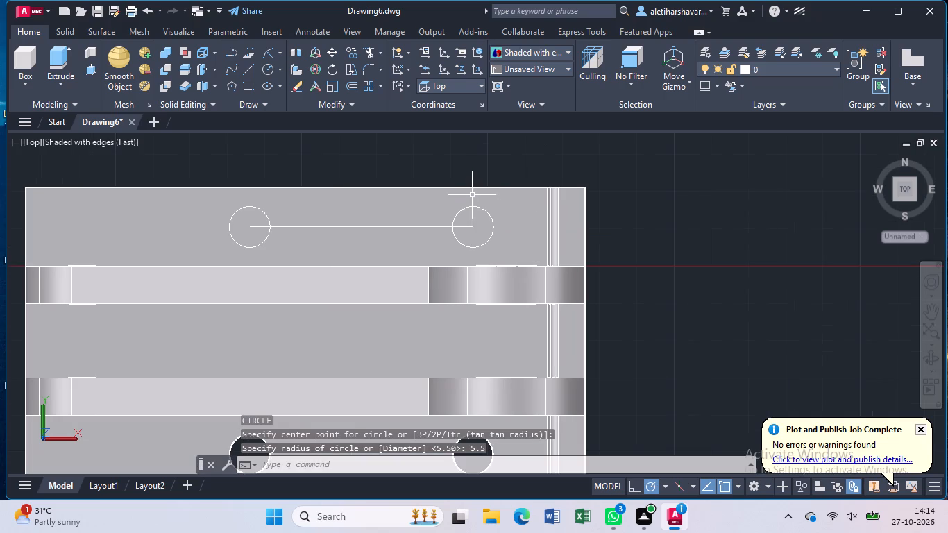
pyautogui.click(472, 195)
pyautogui.click(392, 226)
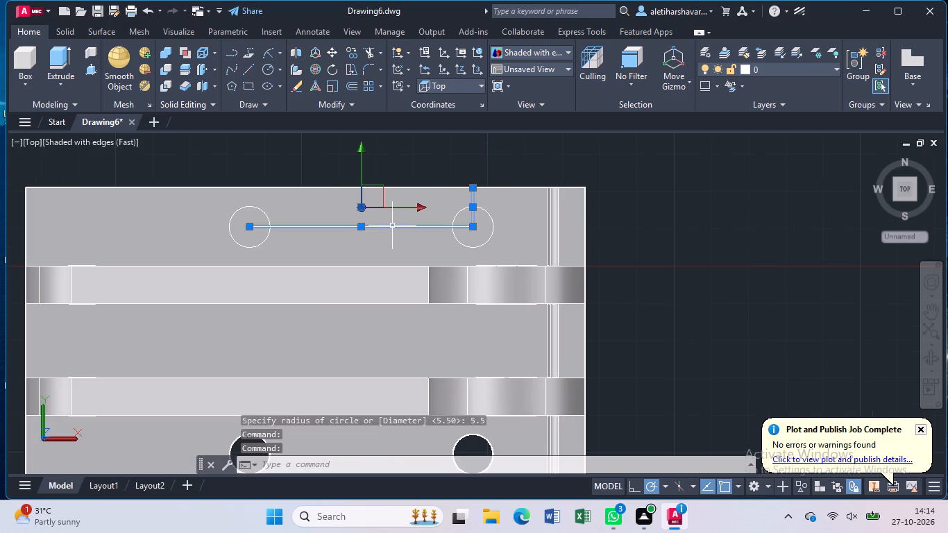
pyautogui.press('Delete')
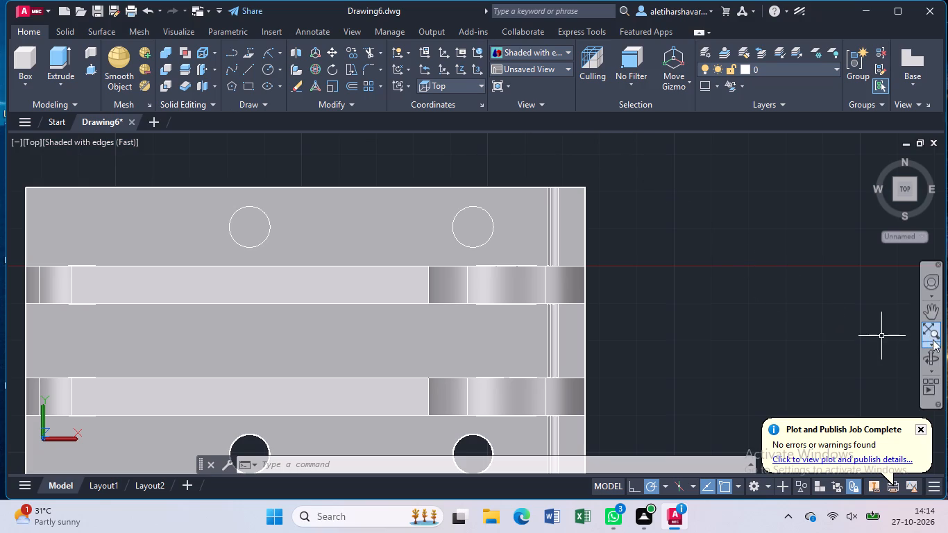
# Press-pull the new circle nearest the upright down through the full base thickness to cut a through hole.
pyautogui.click(928, 357)
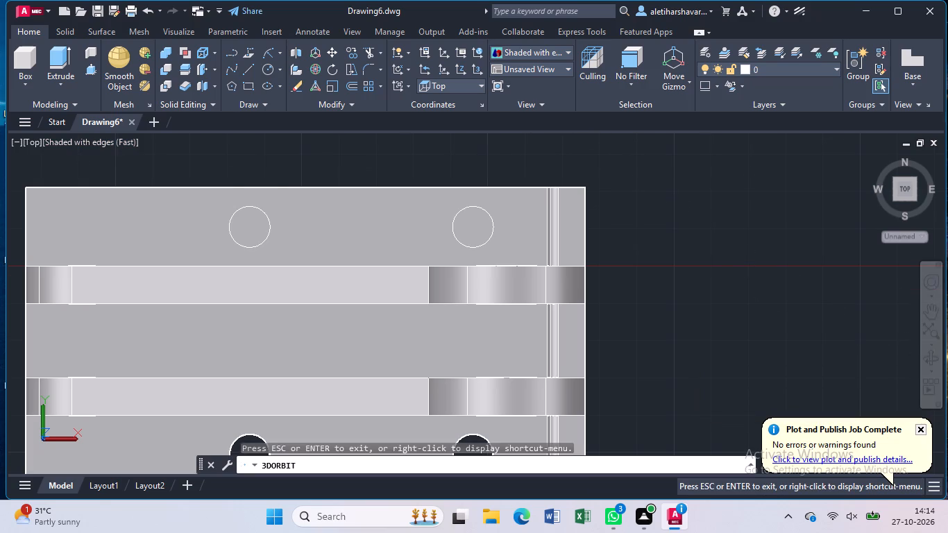
pyautogui.moveTo(771, 280); pyautogui.dragTo(518, 226)
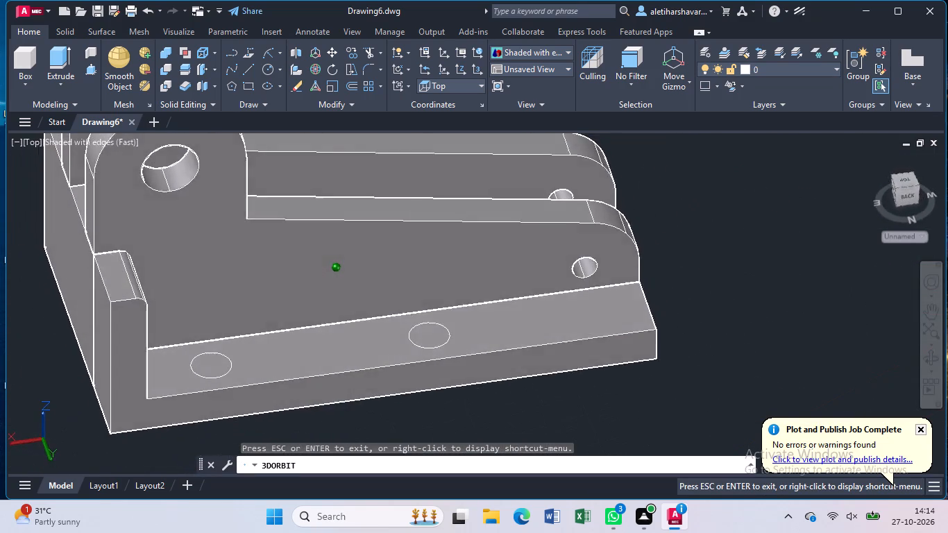
pyautogui.moveTo(518, 226); pyautogui.dragTo(514, 210)
pyautogui.moveTo(547, 319); pyautogui.dragTo(535, 282)
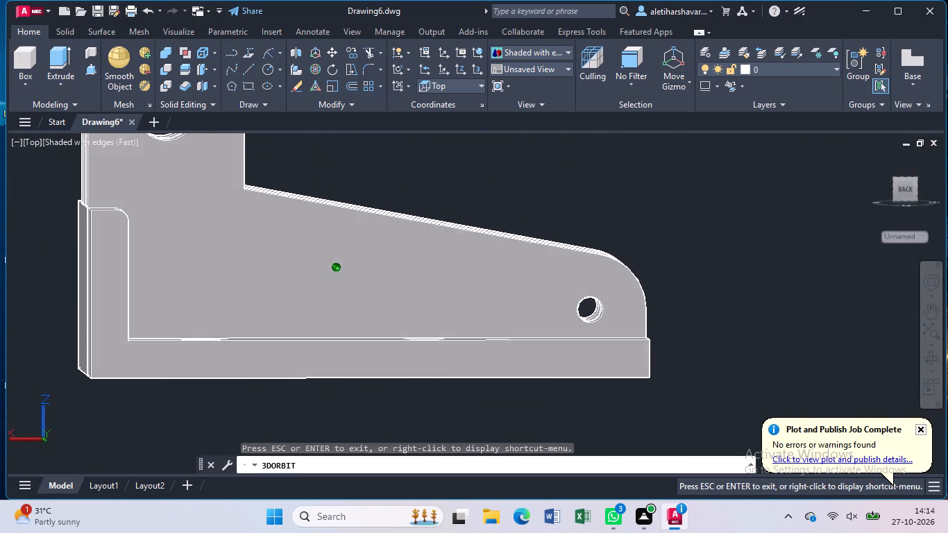
pyautogui.moveTo(535, 282); pyautogui.dragTo(540, 294)
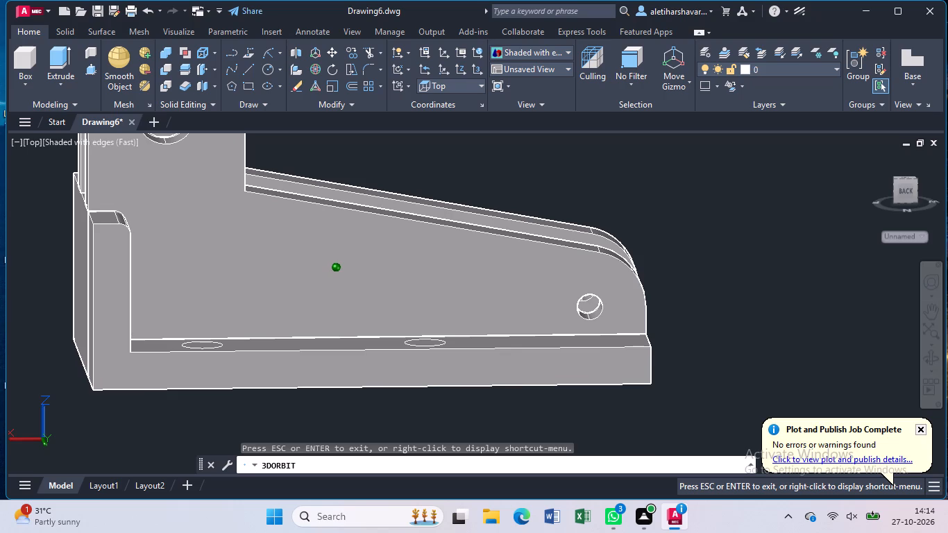
pyautogui.press('Escape')
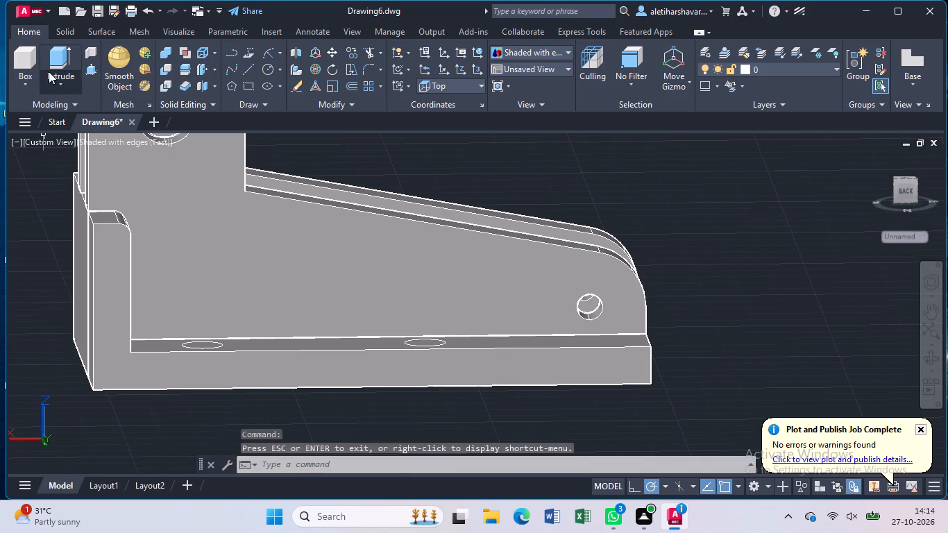
pyautogui.click(87, 69)
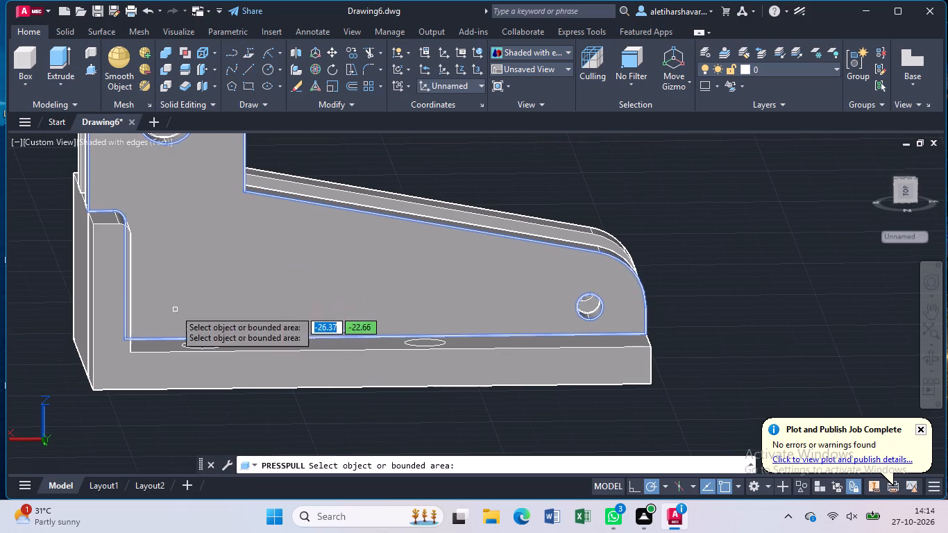
pyautogui.click(207, 348)
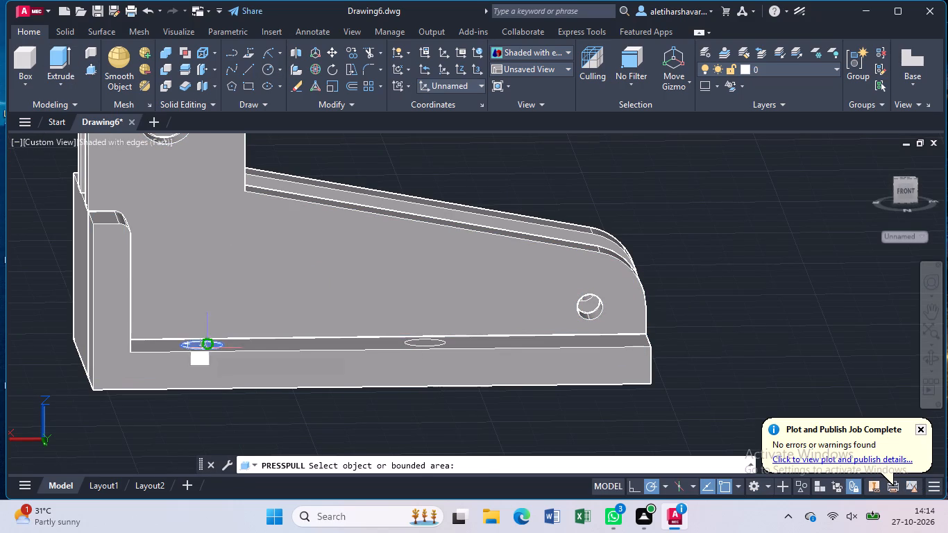
pyautogui.click(211, 412)
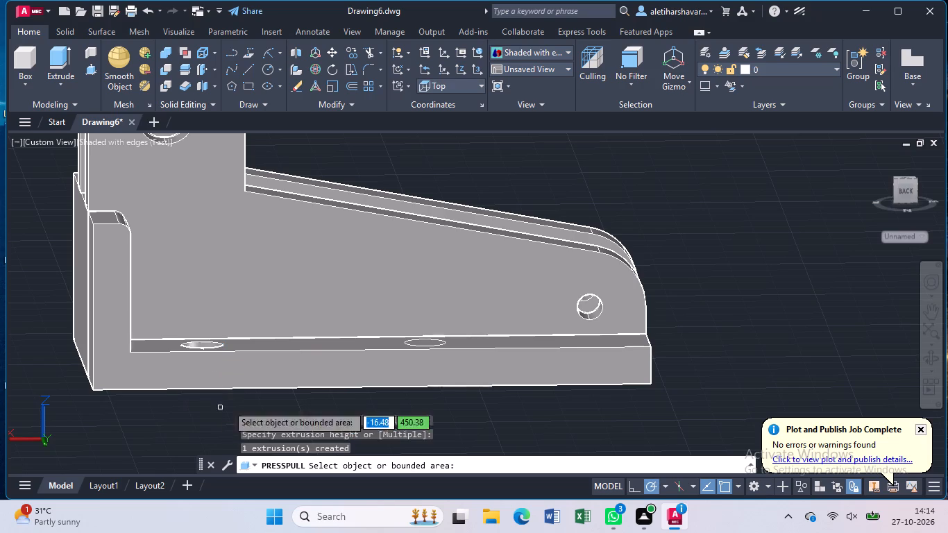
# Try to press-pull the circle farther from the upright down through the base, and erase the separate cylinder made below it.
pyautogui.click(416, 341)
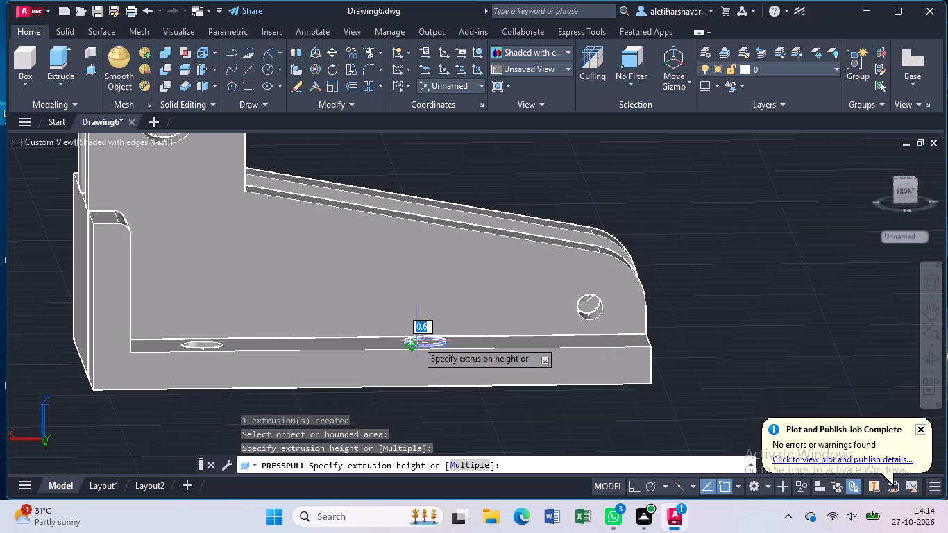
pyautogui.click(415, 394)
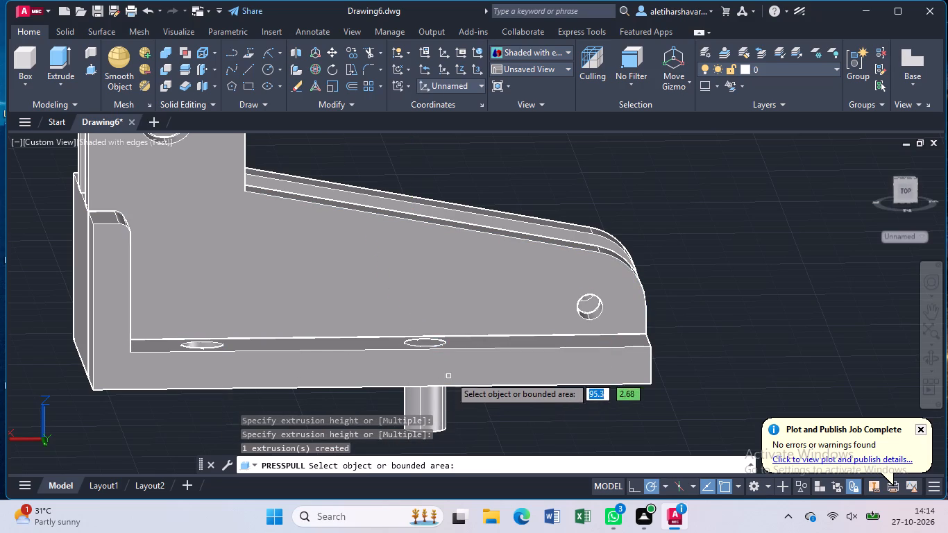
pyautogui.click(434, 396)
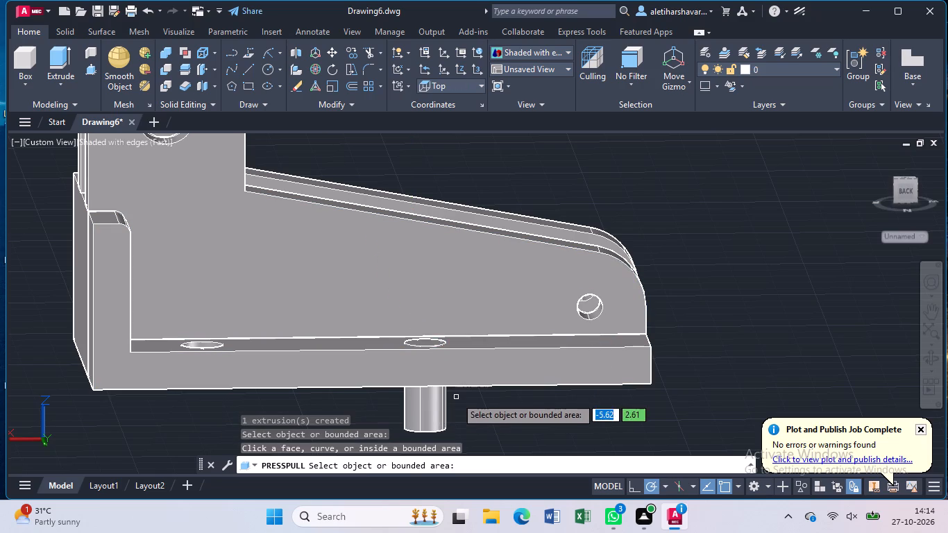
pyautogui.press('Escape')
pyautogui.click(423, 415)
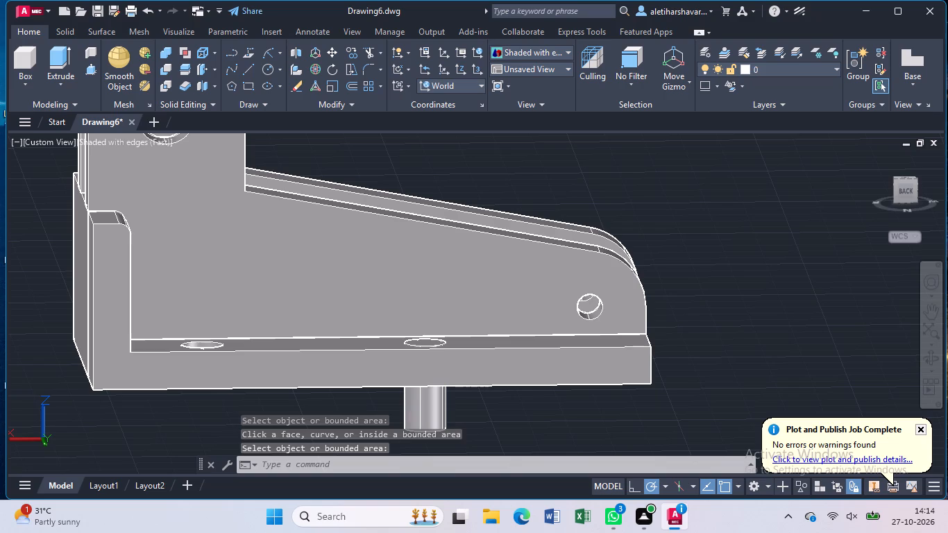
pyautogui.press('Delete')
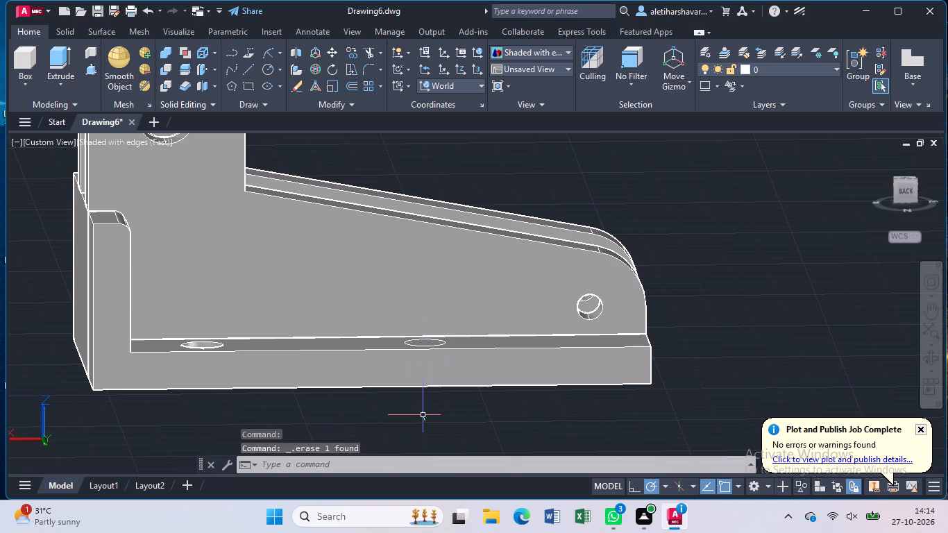
# Press-pull the circle farther from the upright down through the full base thickness to cut the second through hole.
pyautogui.scroll(3, 426, 411)
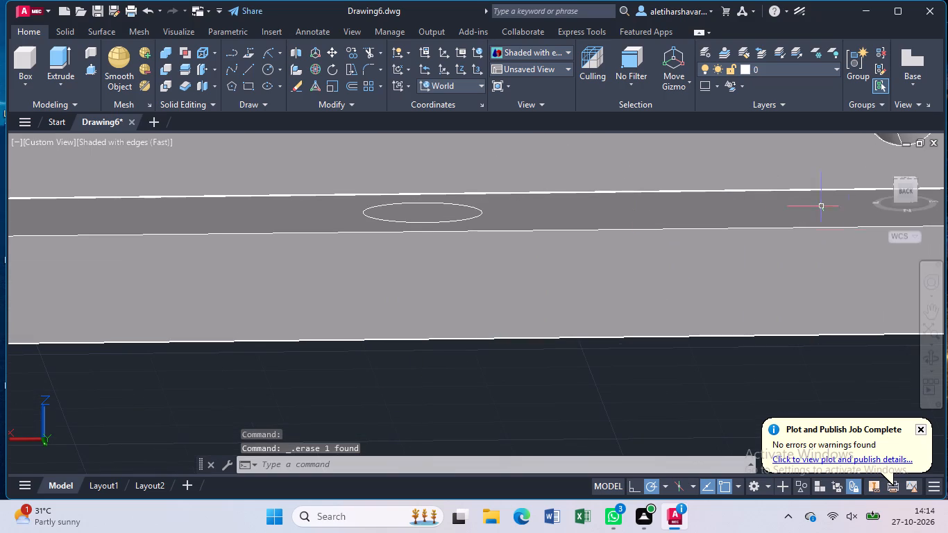
pyautogui.click(939, 358)
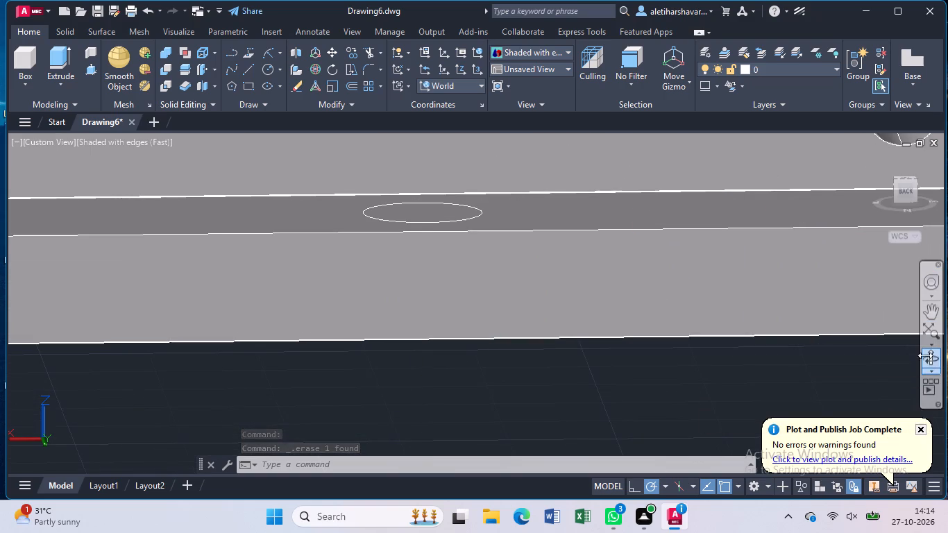
pyautogui.moveTo(740, 297); pyautogui.dragTo(736, 358)
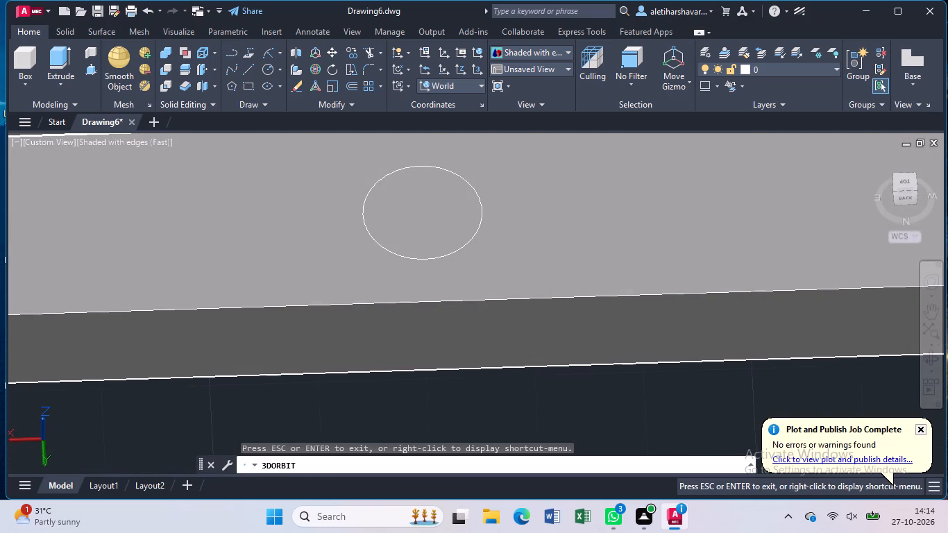
pyautogui.press('Escape')
pyautogui.click(90, 67)
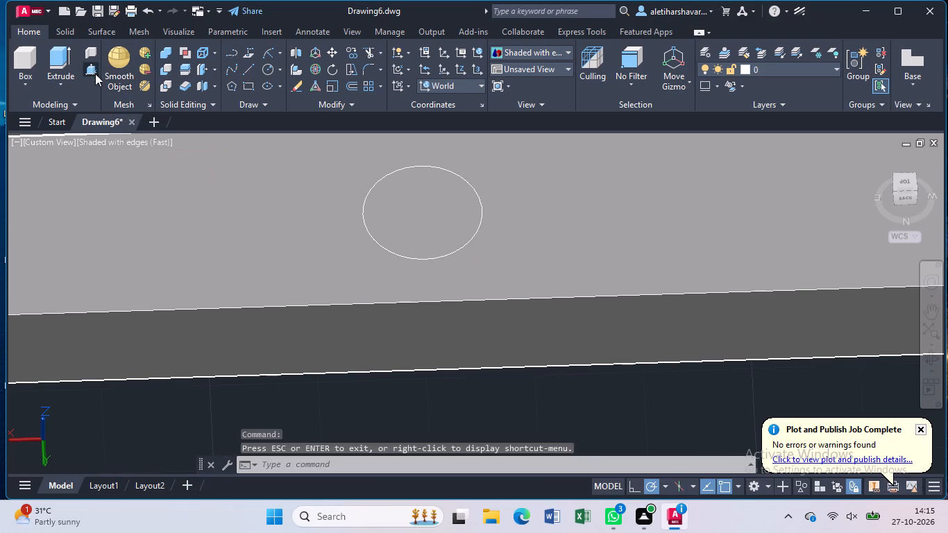
pyautogui.click(434, 238)
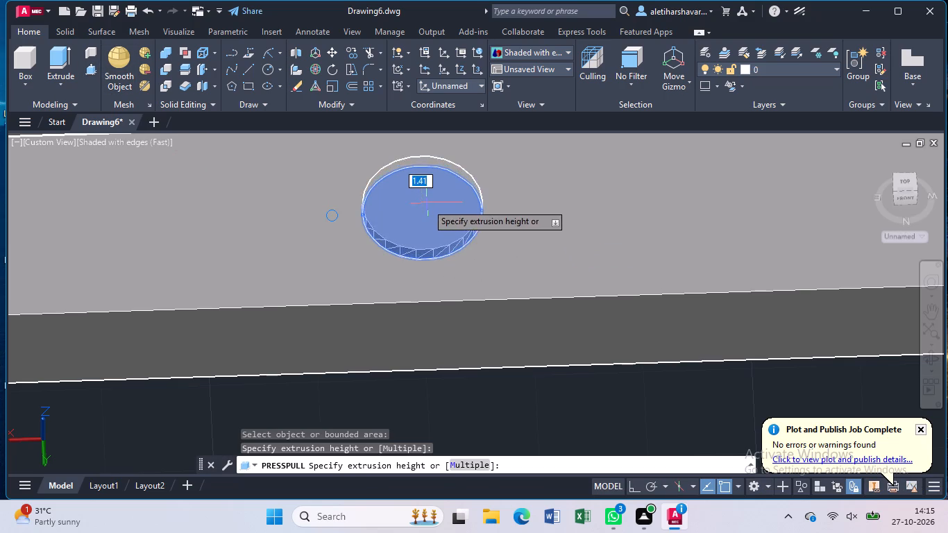
pyautogui.click(443, 388)
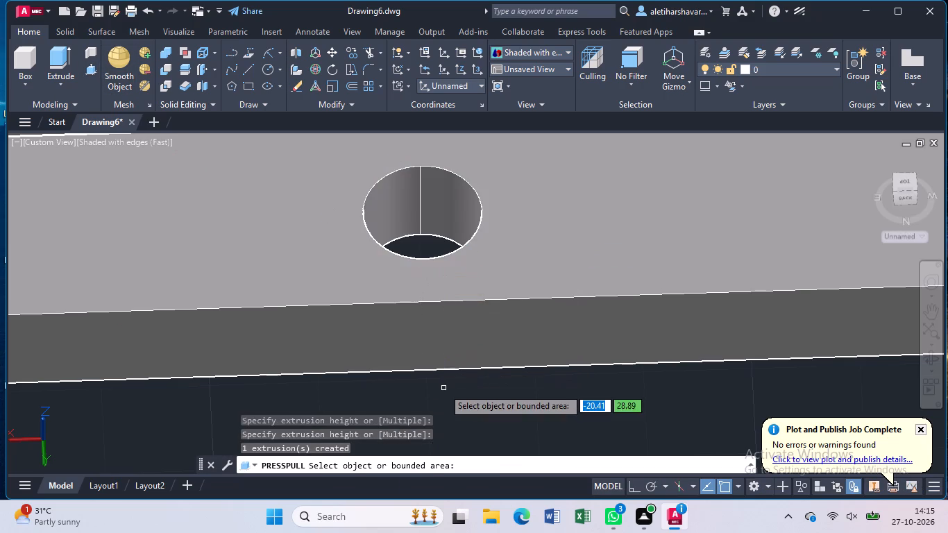
pyautogui.press('Escape')
# Examine the whole bracket from above, behind, slightly below and the front, including the base holes along both sides.
pyautogui.scroll(-2, 437, 378)
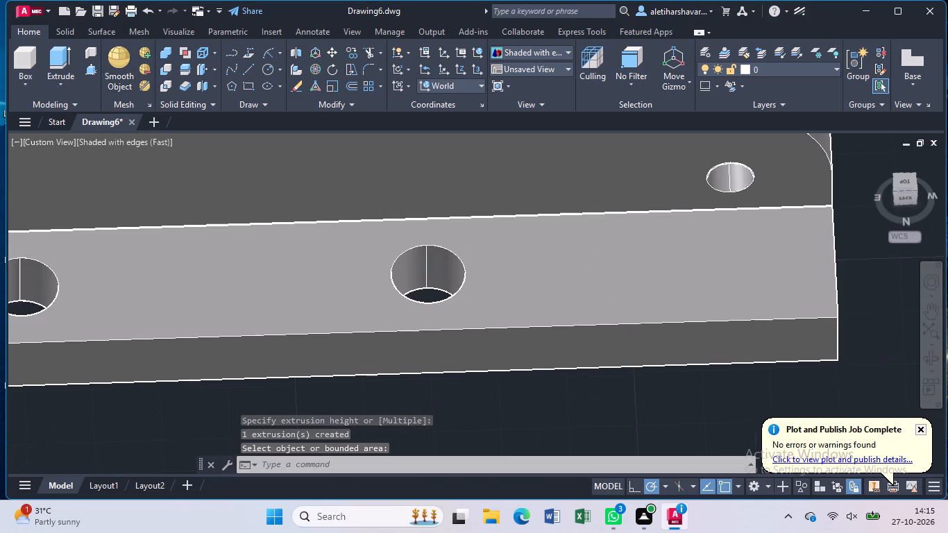
pyautogui.scroll(-2, 437, 378)
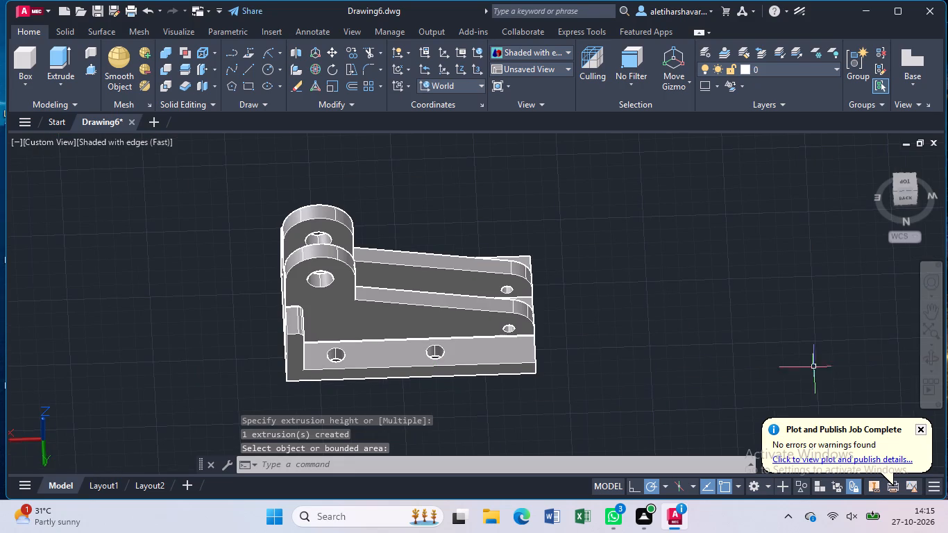
pyautogui.click(925, 362)
pyautogui.moveTo(644, 310); pyautogui.dragTo(638, 330)
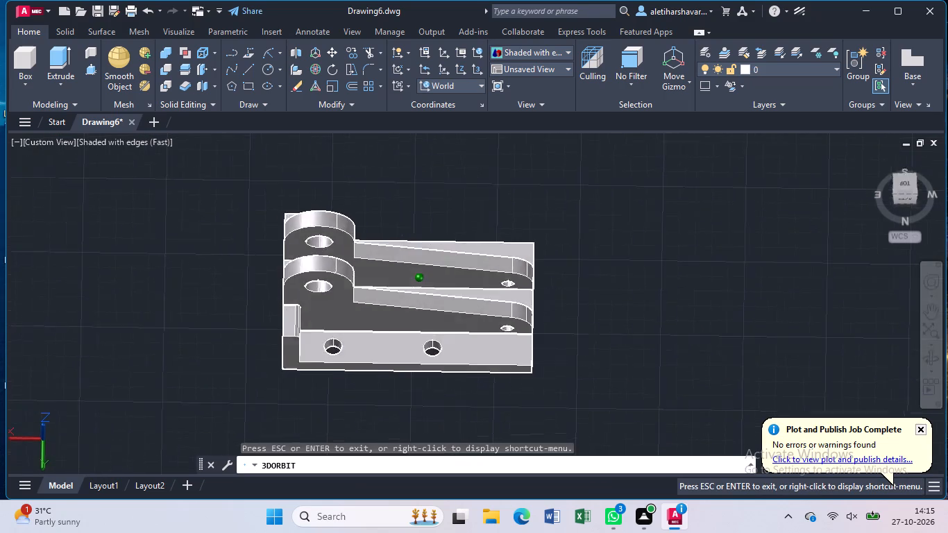
pyautogui.moveTo(638, 330); pyautogui.dragTo(591, 369)
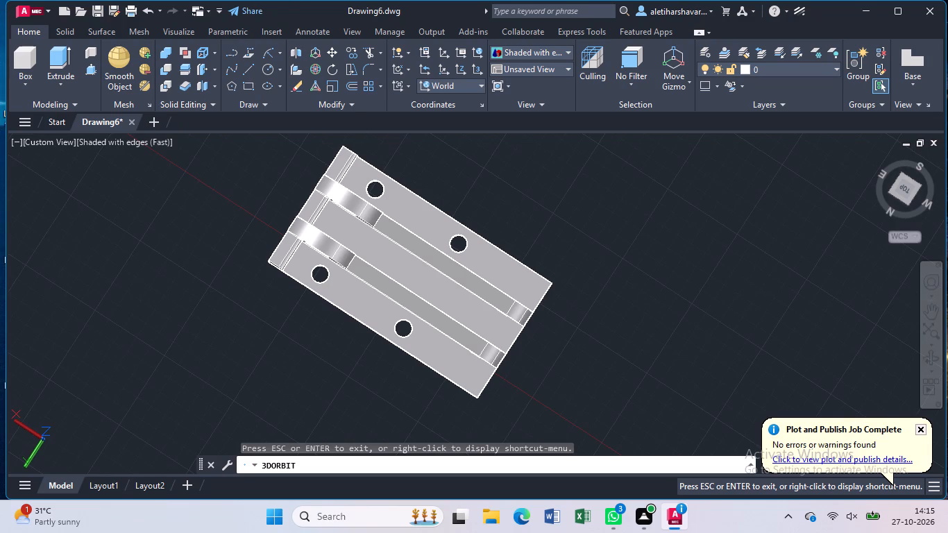
pyautogui.scroll(-2, 558, 197)
pyautogui.scroll(1, 561, 203)
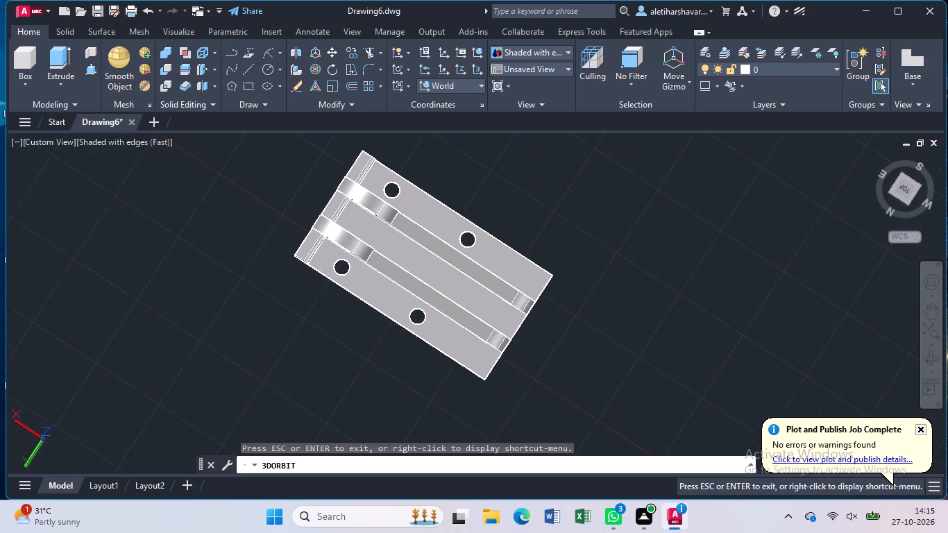
pyautogui.scroll(1, 561, 203)
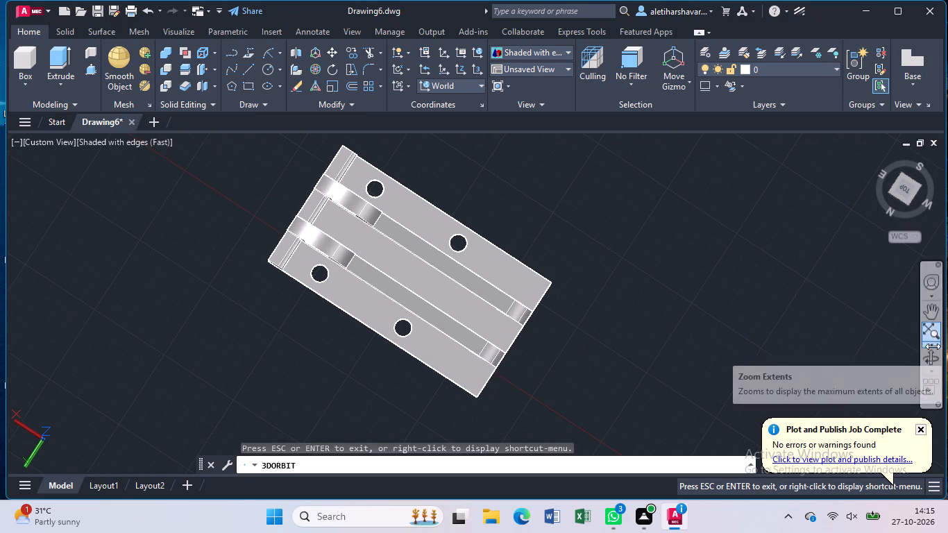
pyautogui.click(935, 353)
pyautogui.moveTo(640, 305); pyautogui.dragTo(557, 262)
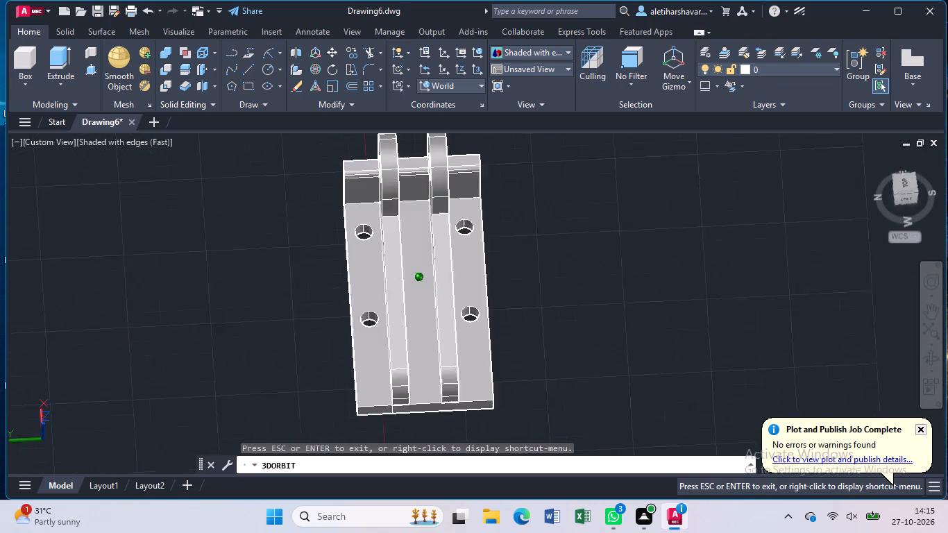
pyautogui.moveTo(557, 262); pyautogui.dragTo(668, 210)
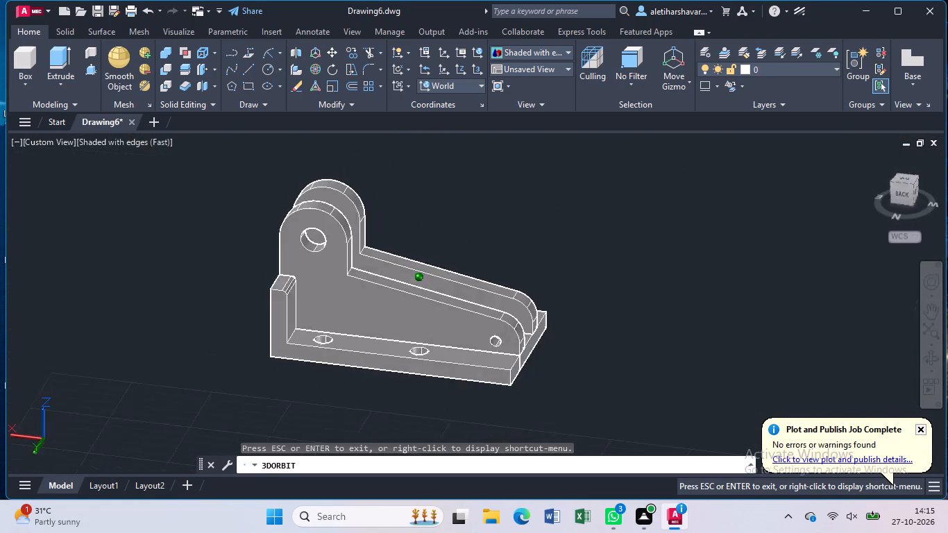
pyautogui.moveTo(668, 210); pyautogui.dragTo(709, 202)
pyautogui.moveTo(587, 348); pyautogui.dragTo(573, 305)
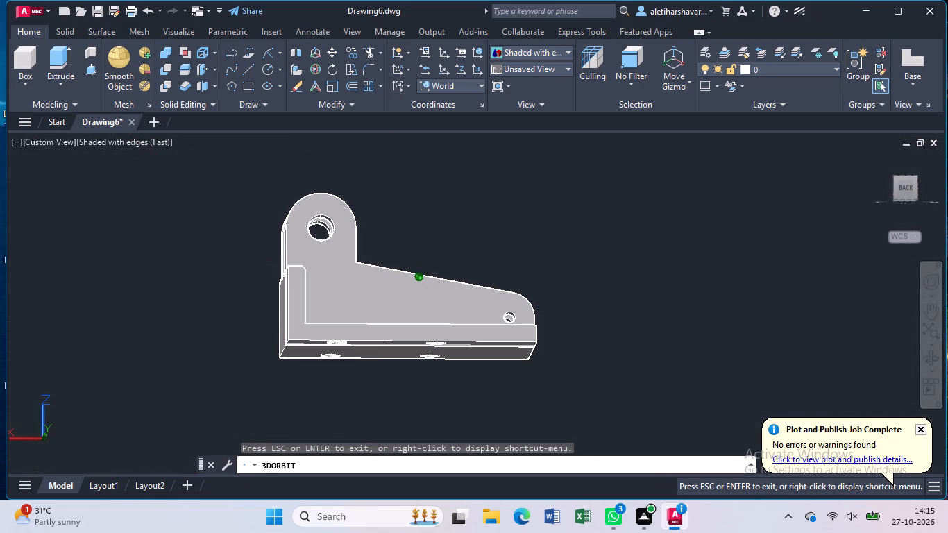
pyautogui.moveTo(573, 305); pyautogui.dragTo(346, 344)
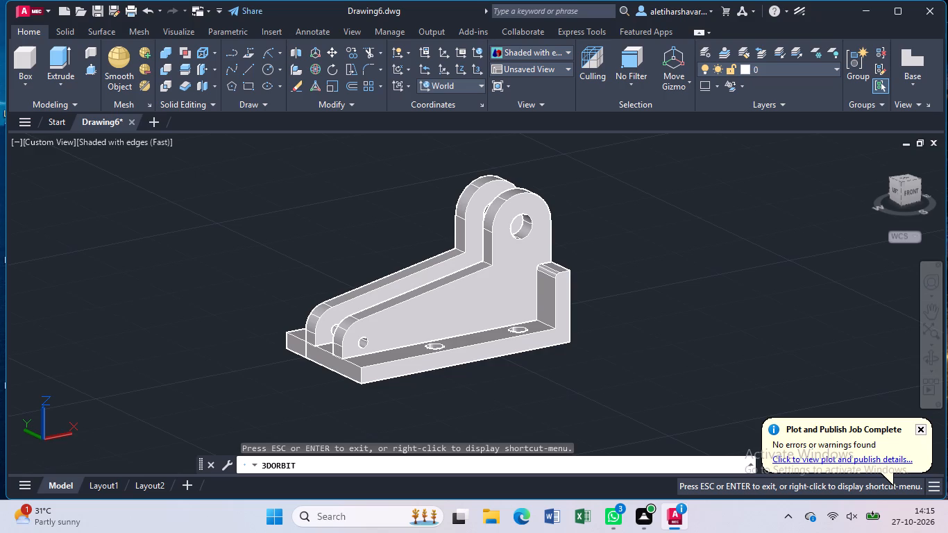
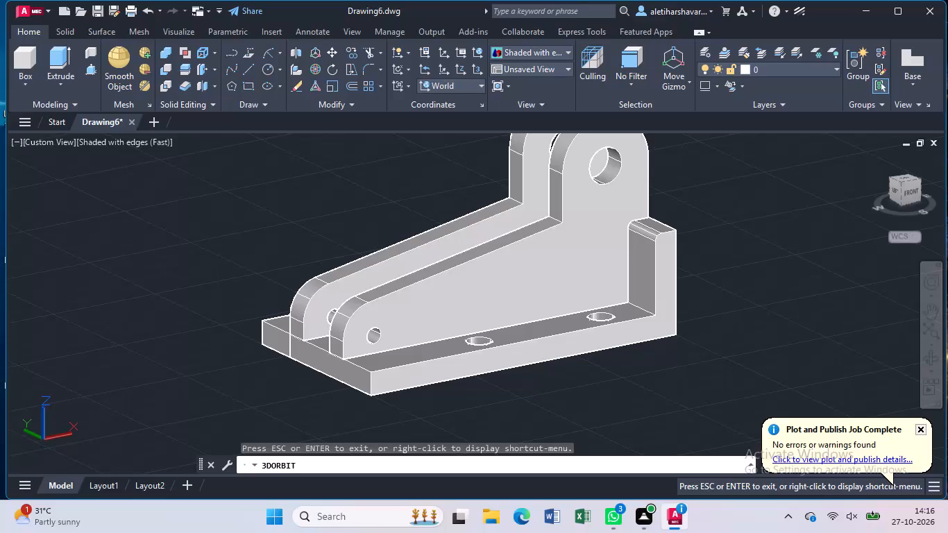
# Examine the rounded lower ends and small holes of the two webs up close, including the near web's solid.
pyautogui.scroll(4, 359, 344)
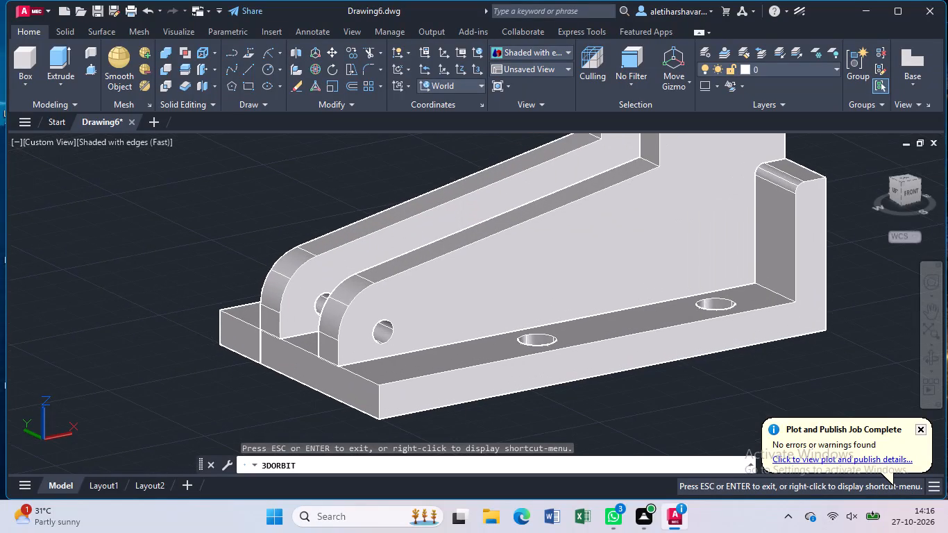
pyautogui.scroll(9, 342, 342)
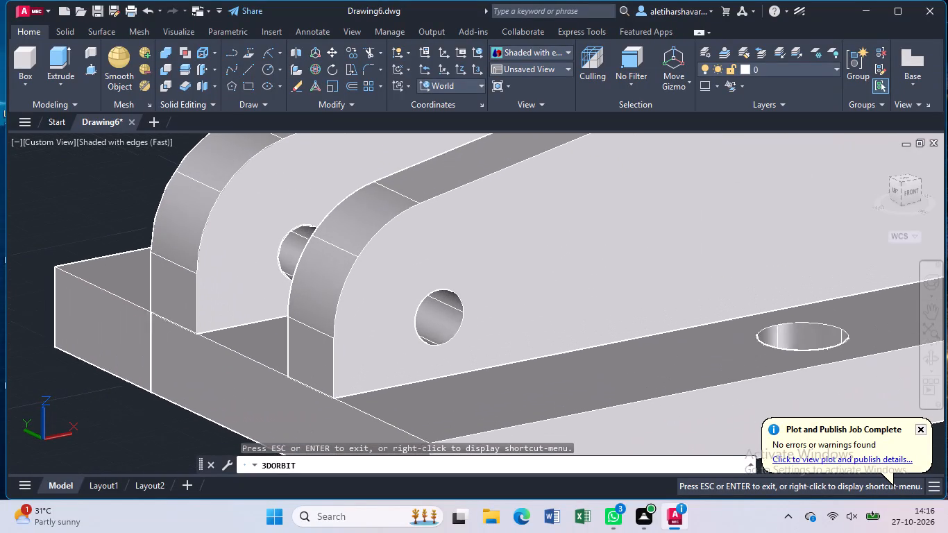
pyautogui.scroll(1, 337, 341)
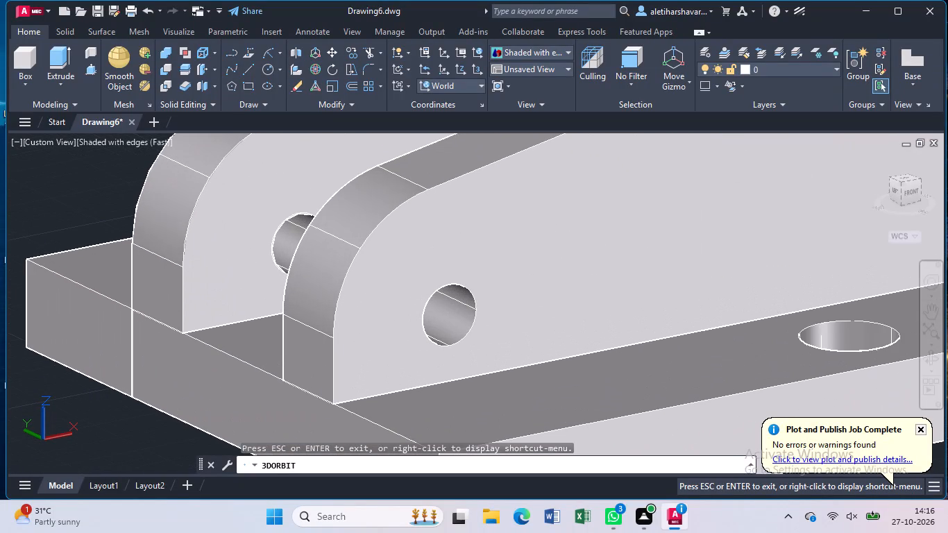
pyautogui.scroll(-3, 395, 328)
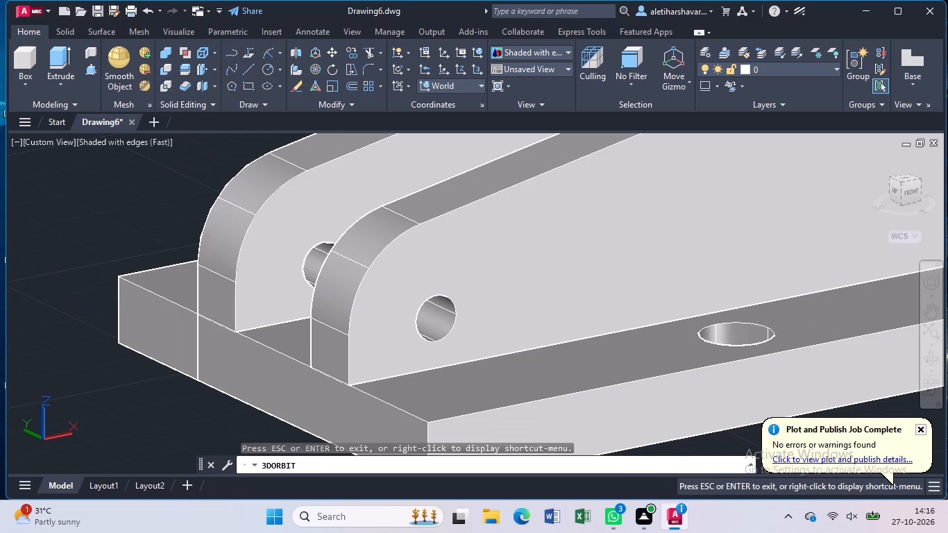
pyautogui.scroll(-8, 395, 330)
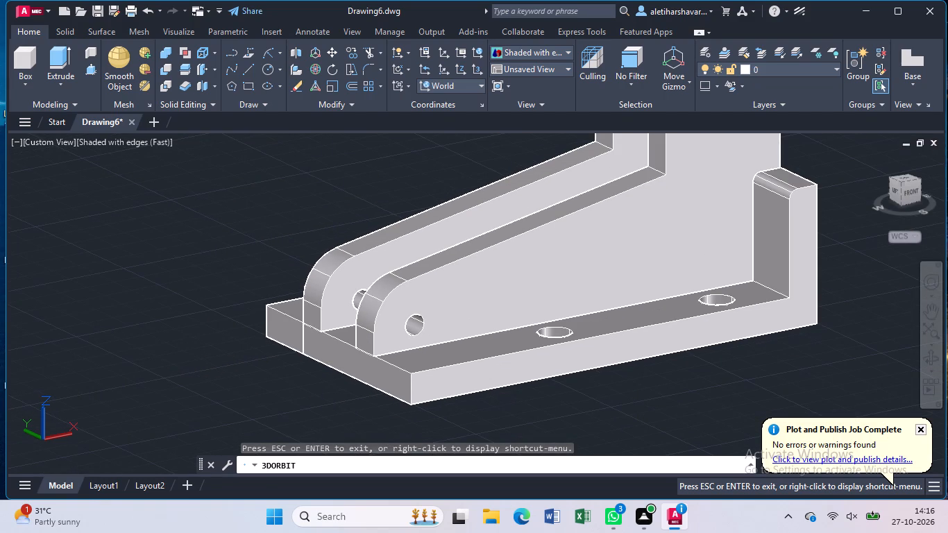
pyautogui.press('Escape')
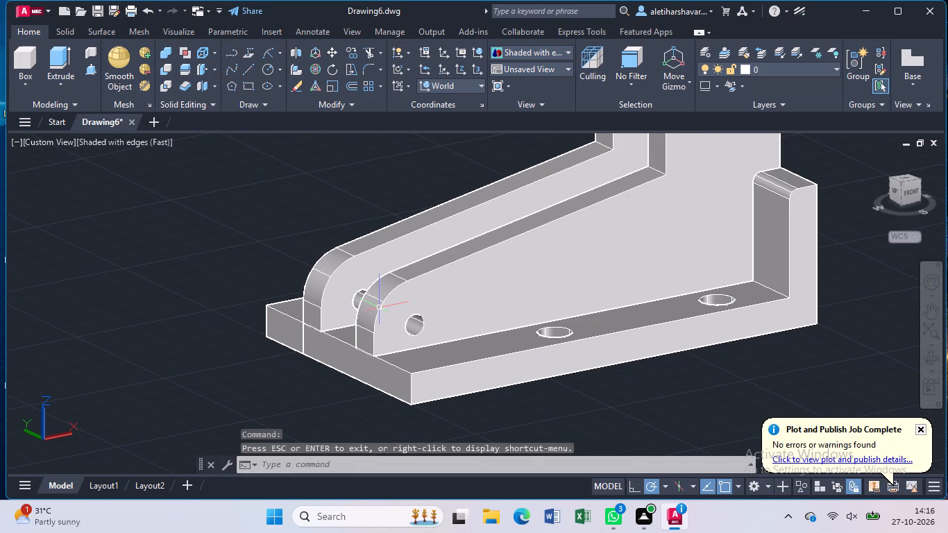
pyautogui.click(379, 307)
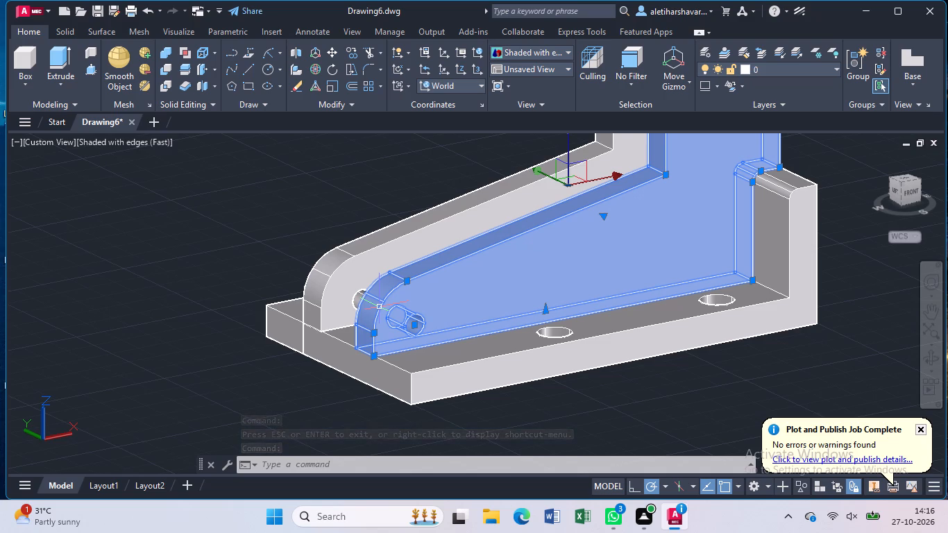
pyautogui.press('Escape')
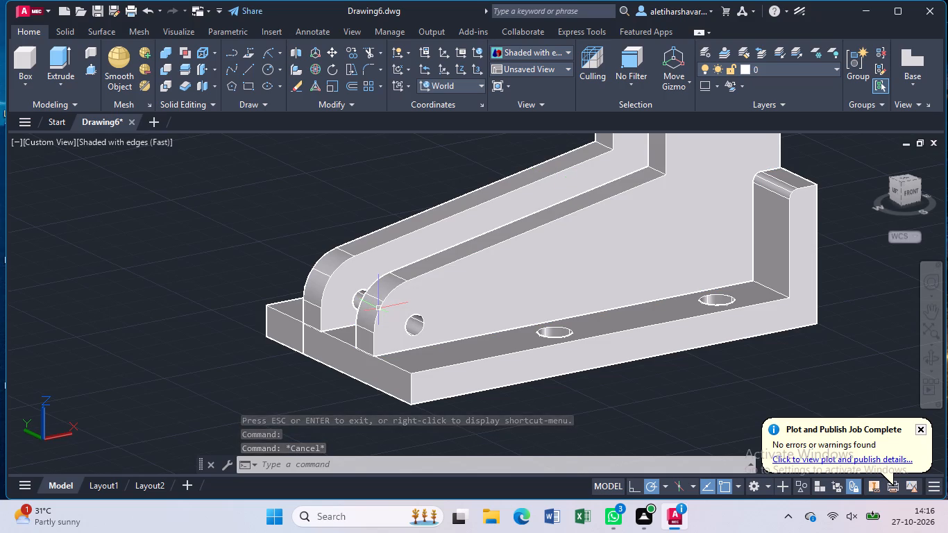
# Show the whole bracket in SW Isometric view and save the drawing in Documents as Clevis Bracket.
pyautogui.click(65, 144)
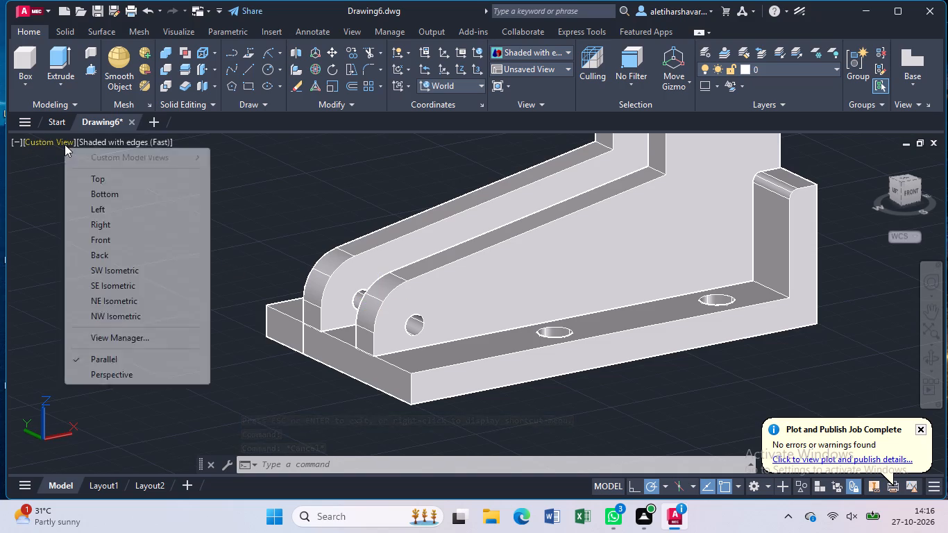
pyautogui.click(122, 276)
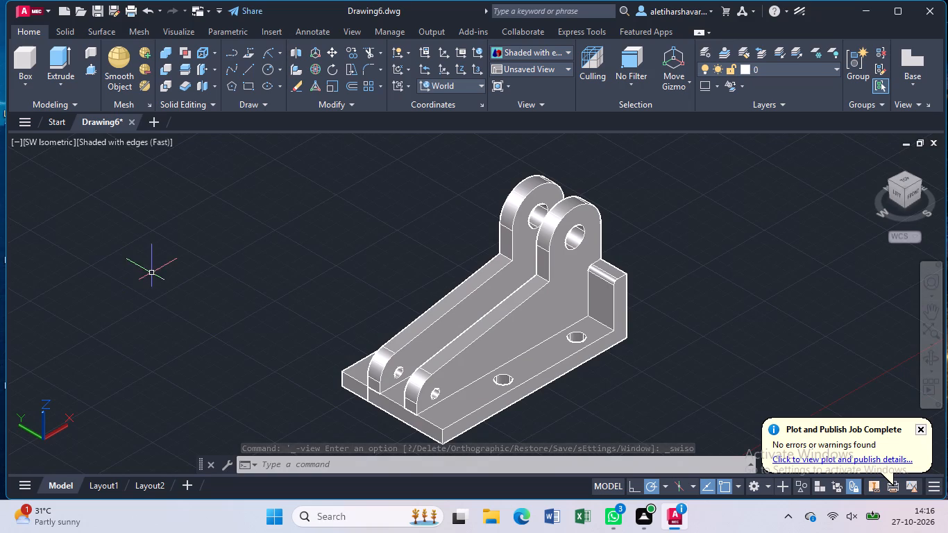
pyautogui.moveTo(448, 348); pyautogui.dragTo(437, 337, button='middle')
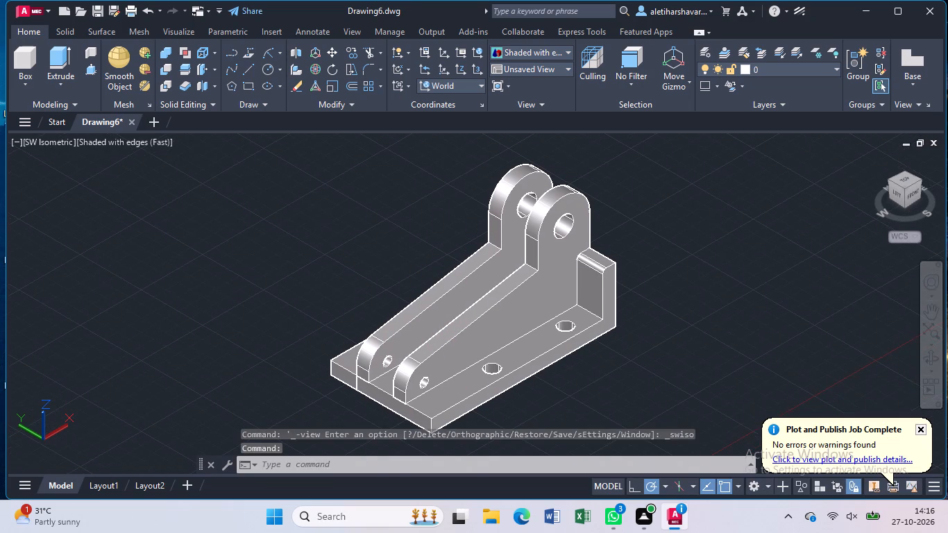
pyautogui.hotkey('ctrl', 's')
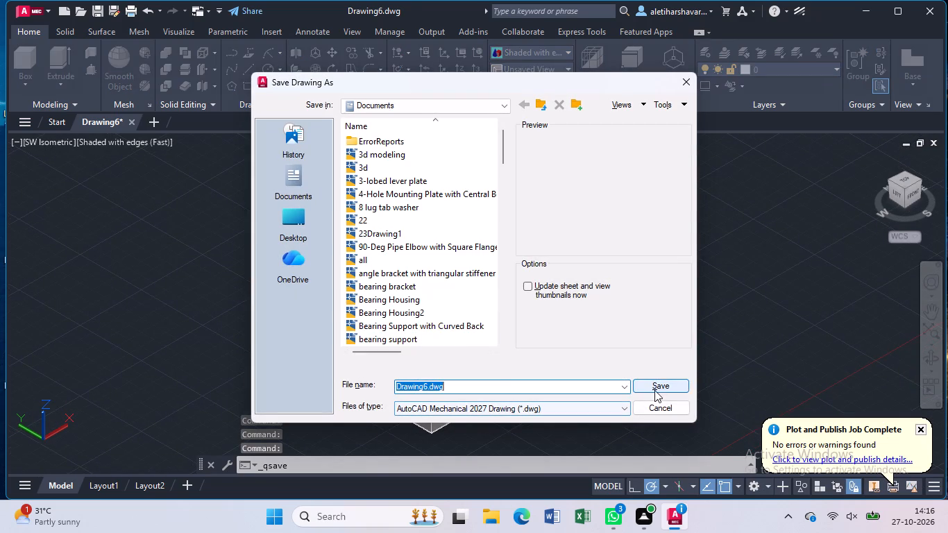
pyautogui.press('BackSpace')
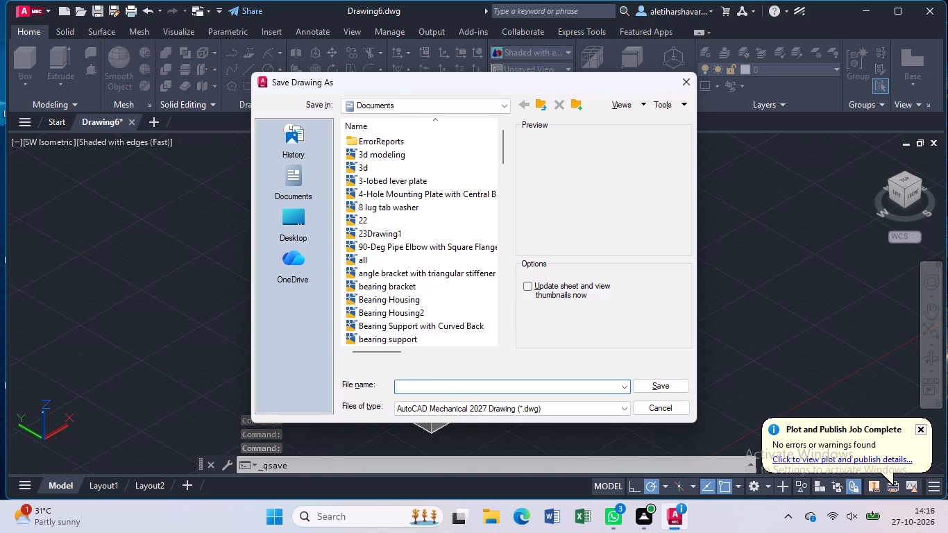
pyautogui.hotkey('ctrl', 'v')
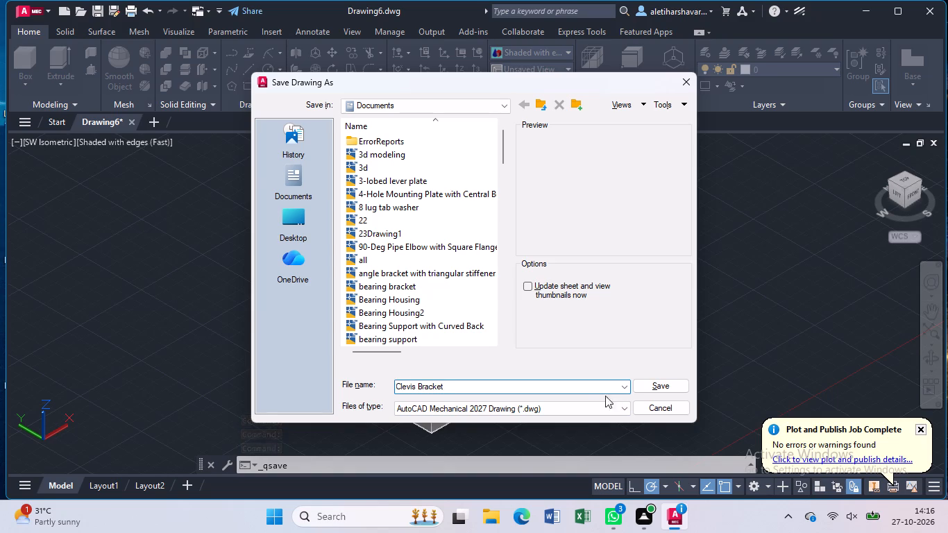
pyautogui.click(661, 387)
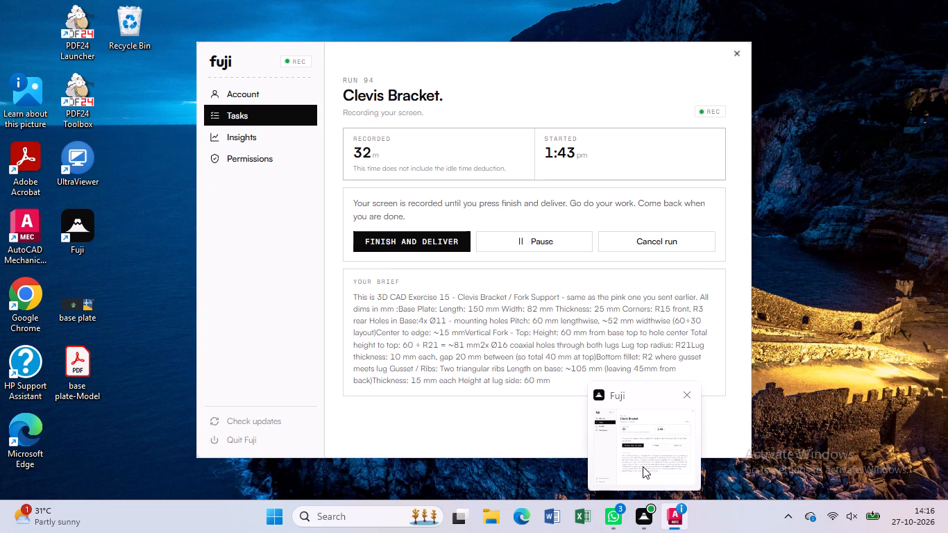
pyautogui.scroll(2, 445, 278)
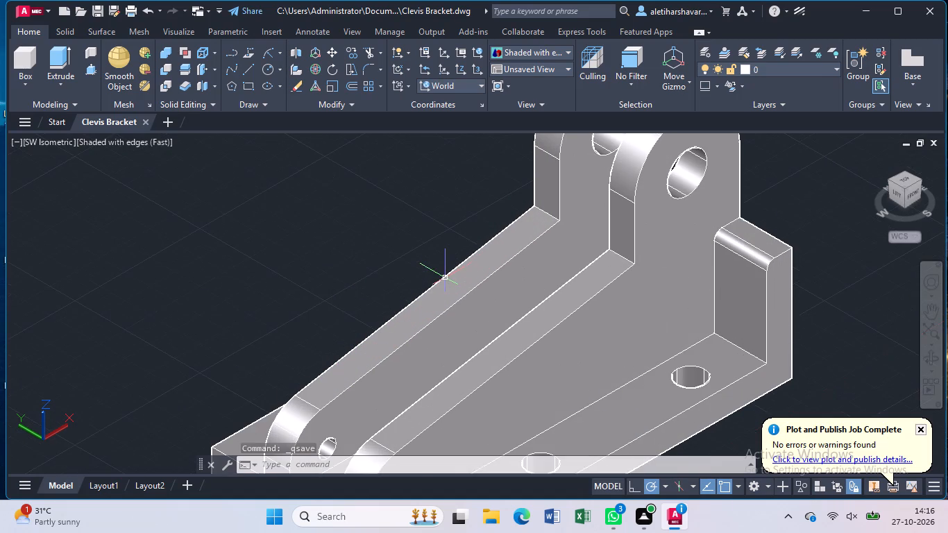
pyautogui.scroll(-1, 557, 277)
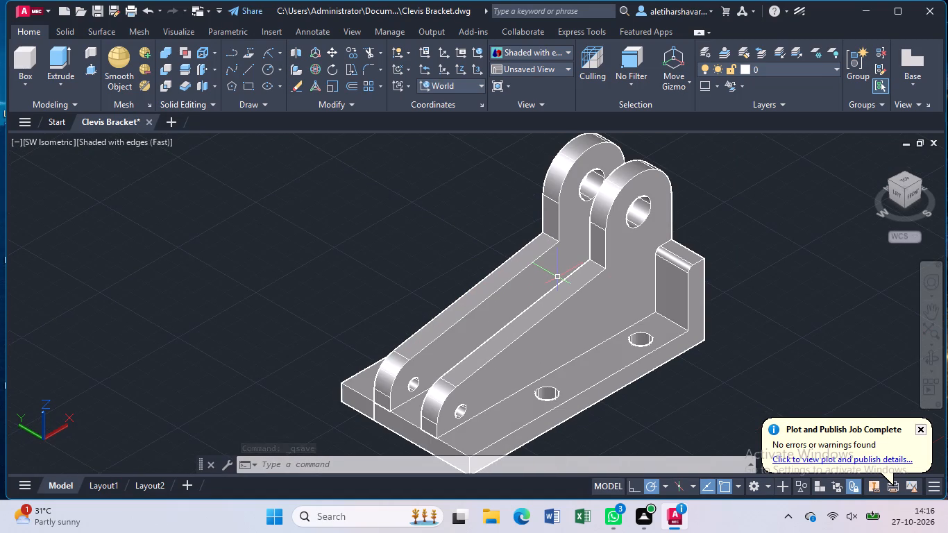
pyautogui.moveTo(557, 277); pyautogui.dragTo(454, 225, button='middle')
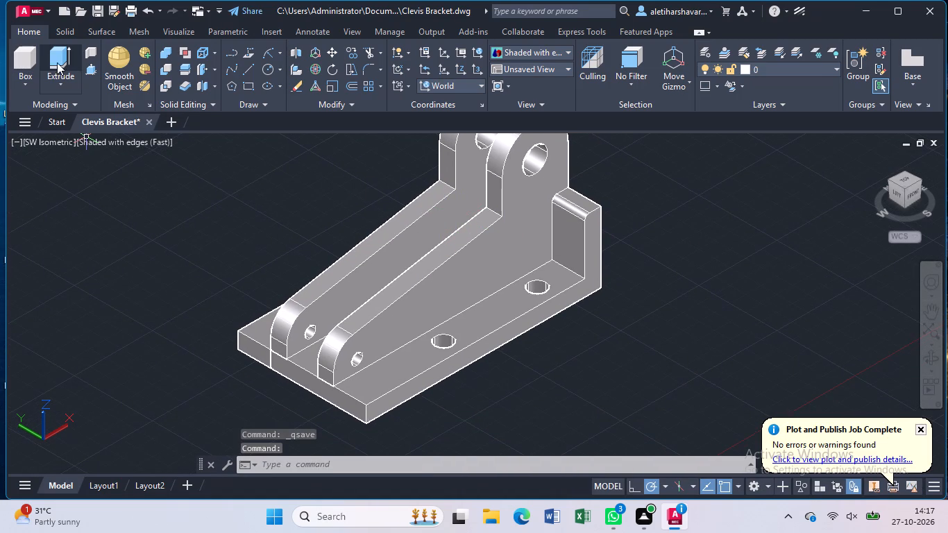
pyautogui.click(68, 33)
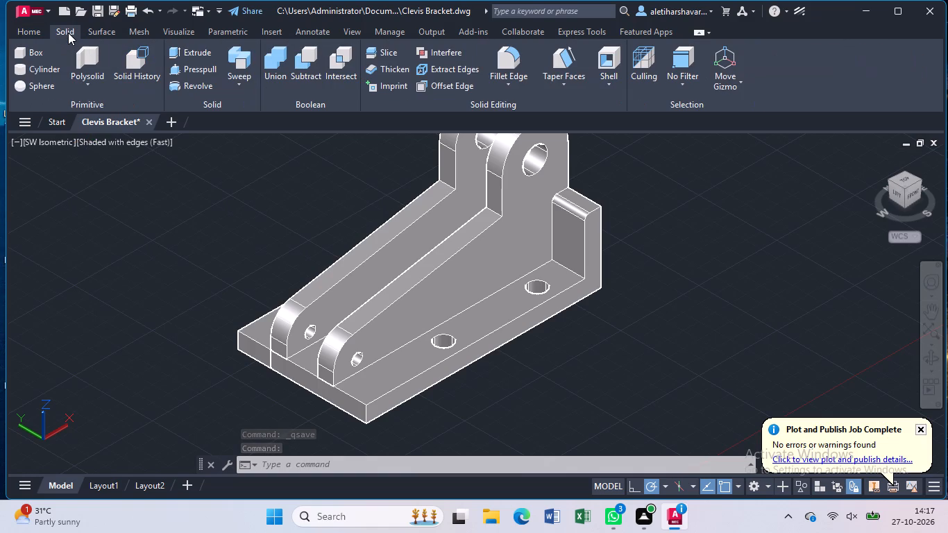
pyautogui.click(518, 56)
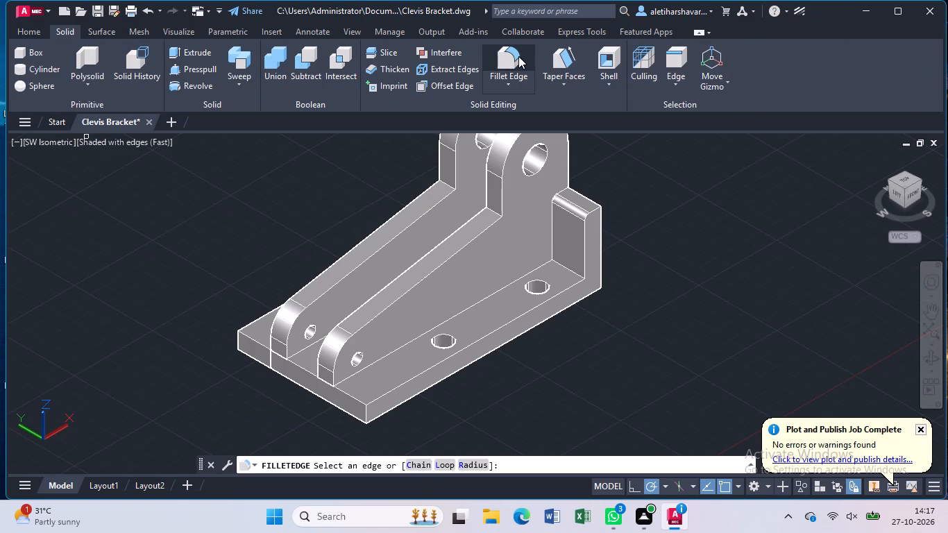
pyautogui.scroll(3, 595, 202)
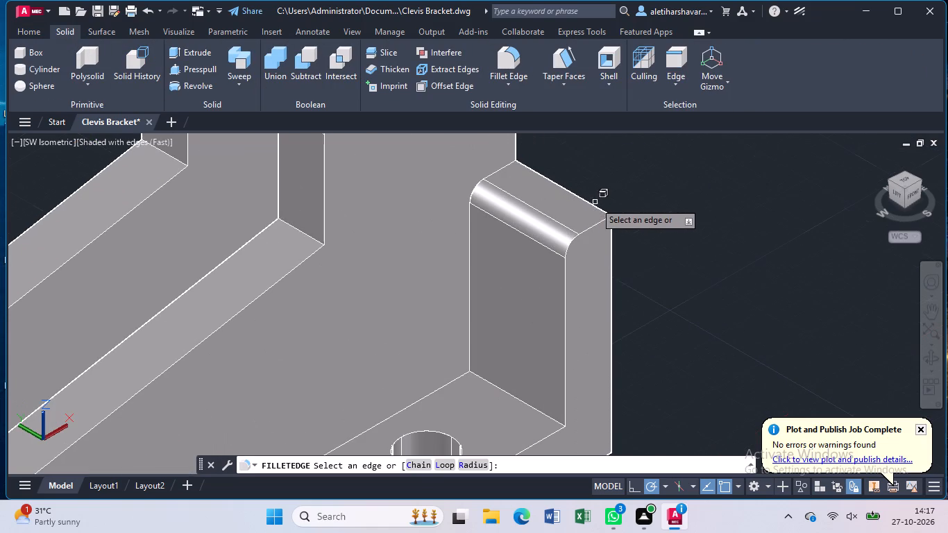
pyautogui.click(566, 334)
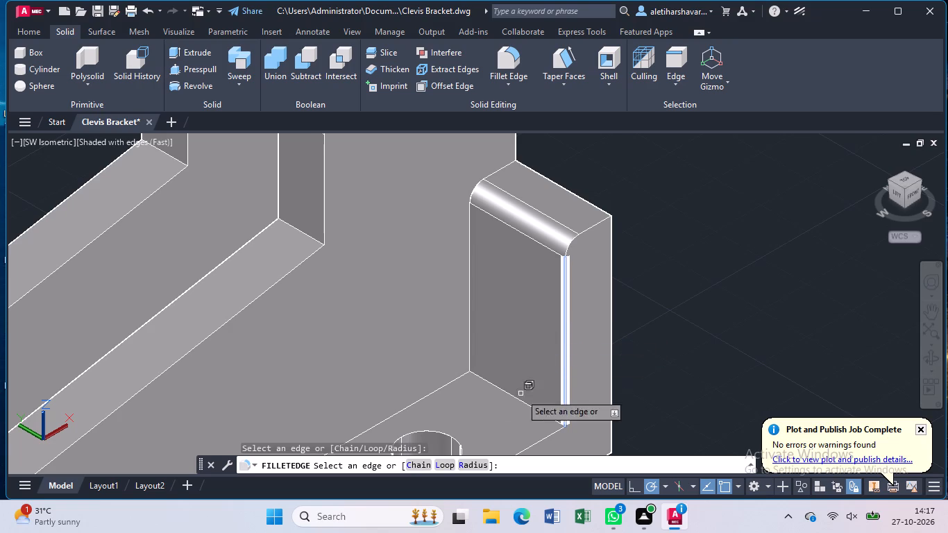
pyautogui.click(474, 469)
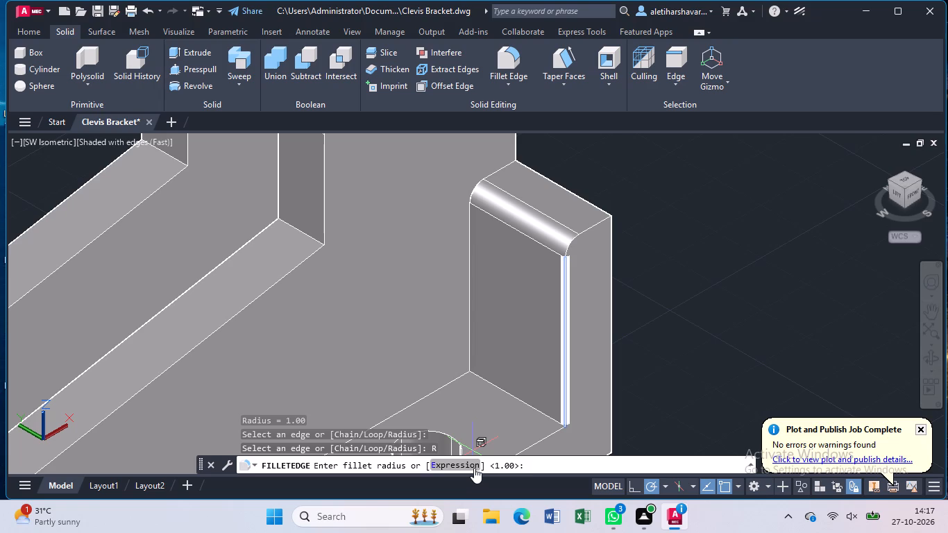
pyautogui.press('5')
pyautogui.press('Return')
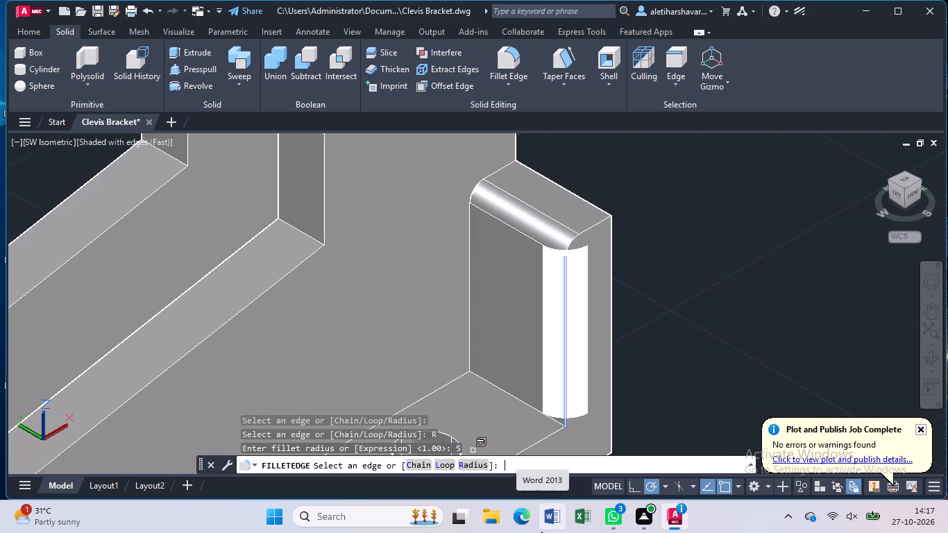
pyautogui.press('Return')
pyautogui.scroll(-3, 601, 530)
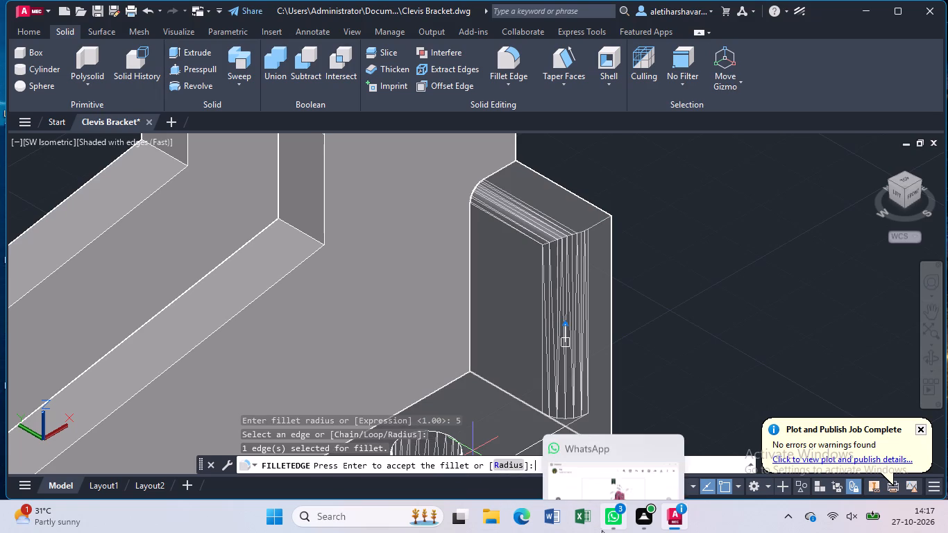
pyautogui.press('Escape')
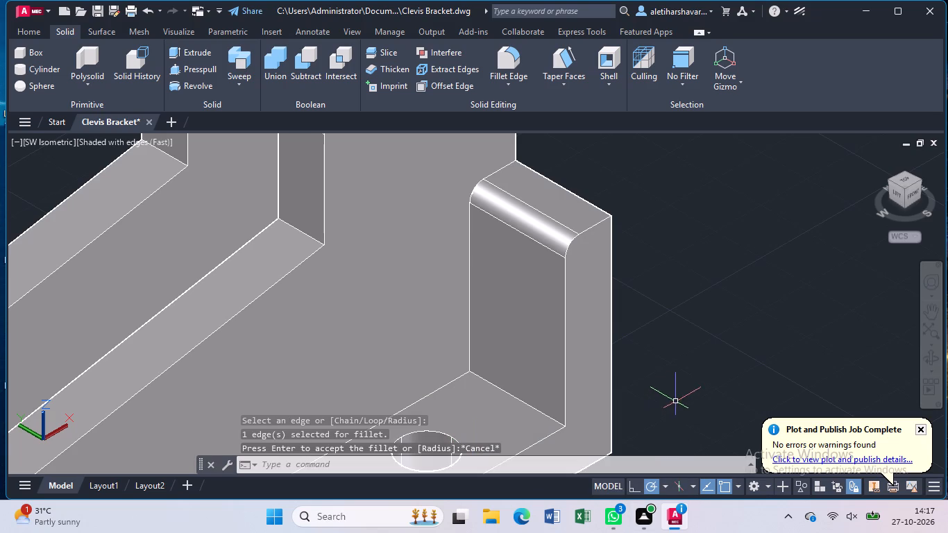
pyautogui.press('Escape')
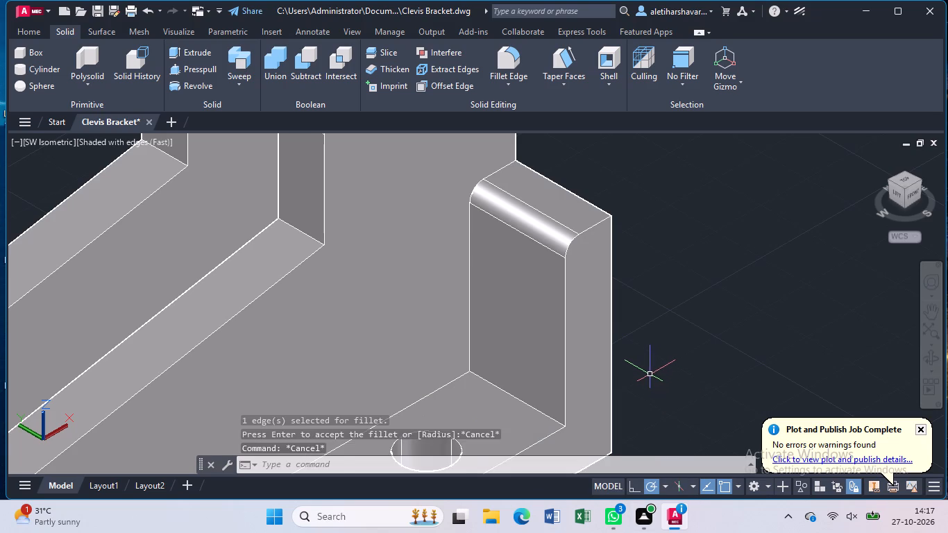
# Examine the bracket from the upright's back face and check which solids make up the base on each side of the seam.
pyautogui.scroll(-2, 650, 374)
pyautogui.moveTo(647, 374); pyautogui.dragTo(640, 364, button='middle')
pyautogui.moveTo(627, 266); pyautogui.dragTo(616, 228, button='middle')
pyautogui.scroll(-2, 616, 228)
pyautogui.scroll(1, 616, 229)
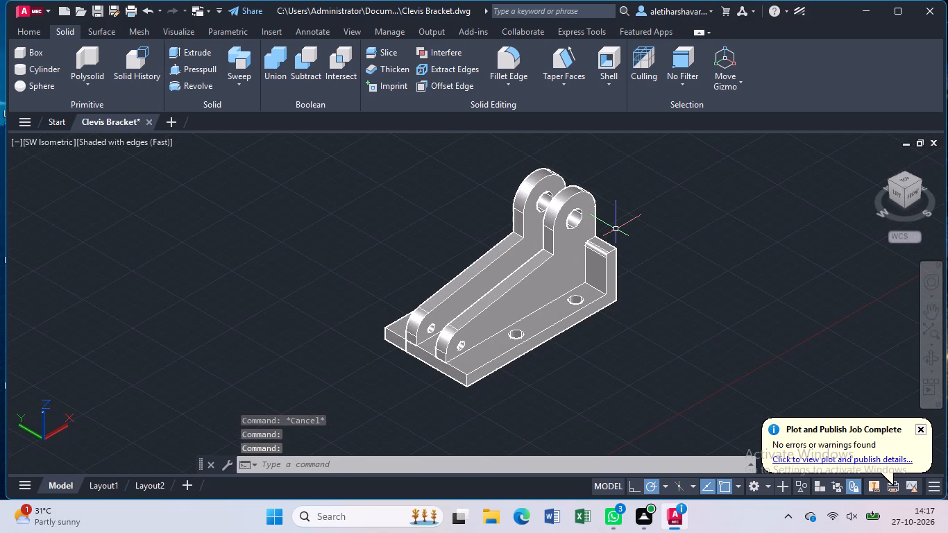
pyautogui.scroll(1, 616, 229)
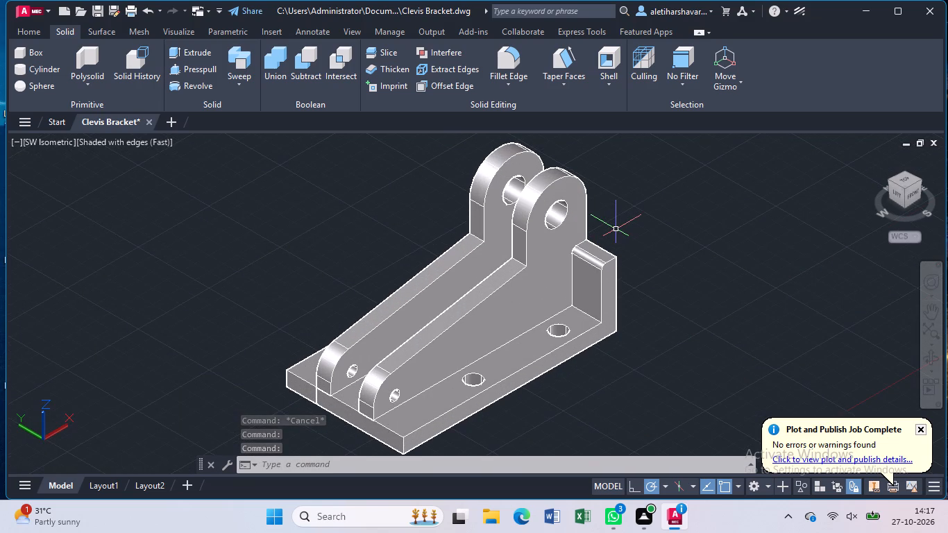
pyautogui.click(937, 359)
pyautogui.moveTo(726, 308); pyautogui.dragTo(586, 310)
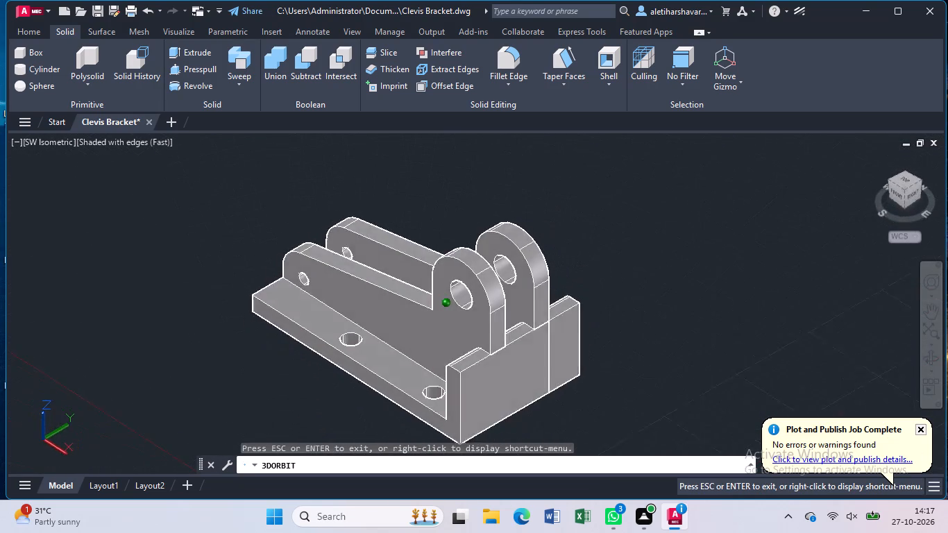
pyautogui.moveTo(586, 310); pyautogui.dragTo(545, 297)
pyautogui.moveTo(574, 352); pyautogui.dragTo(566, 347)
pyautogui.press('Escape')
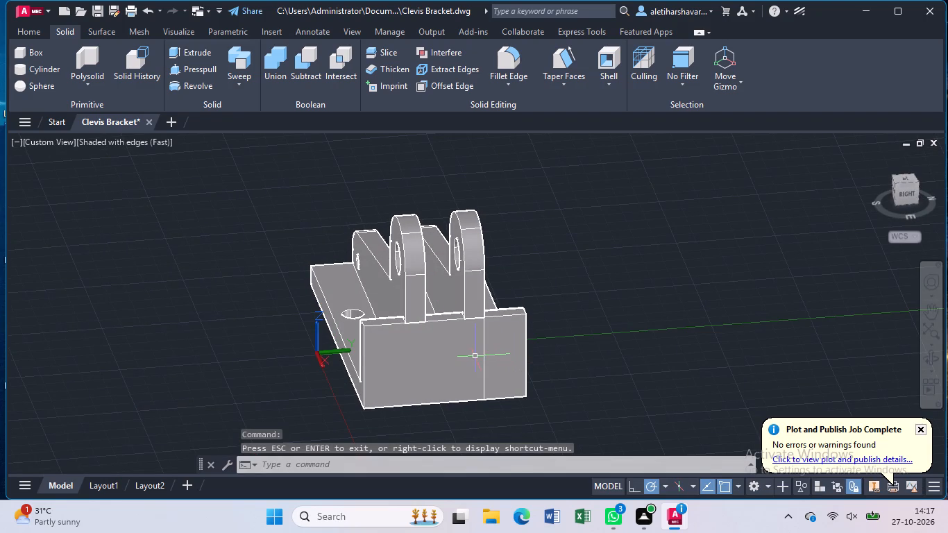
pyautogui.click(483, 366)
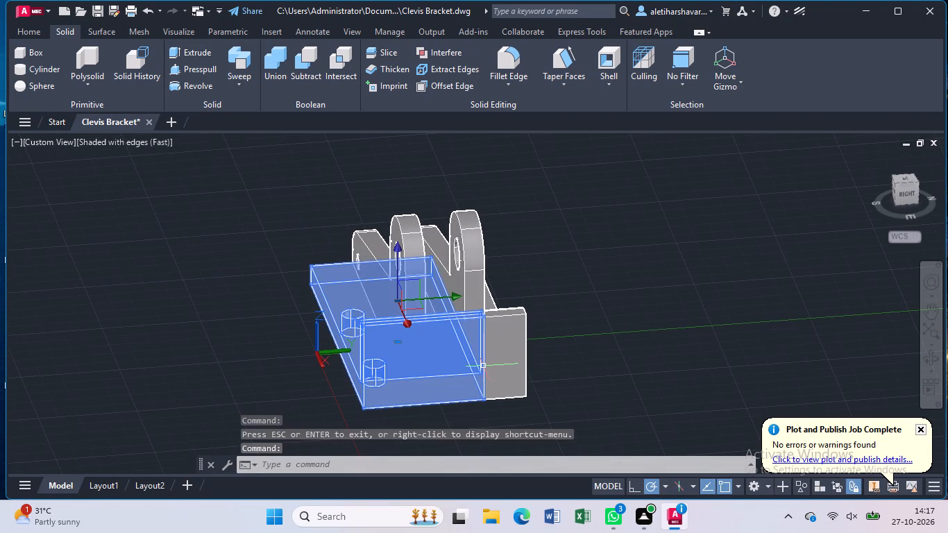
pyautogui.click(518, 354)
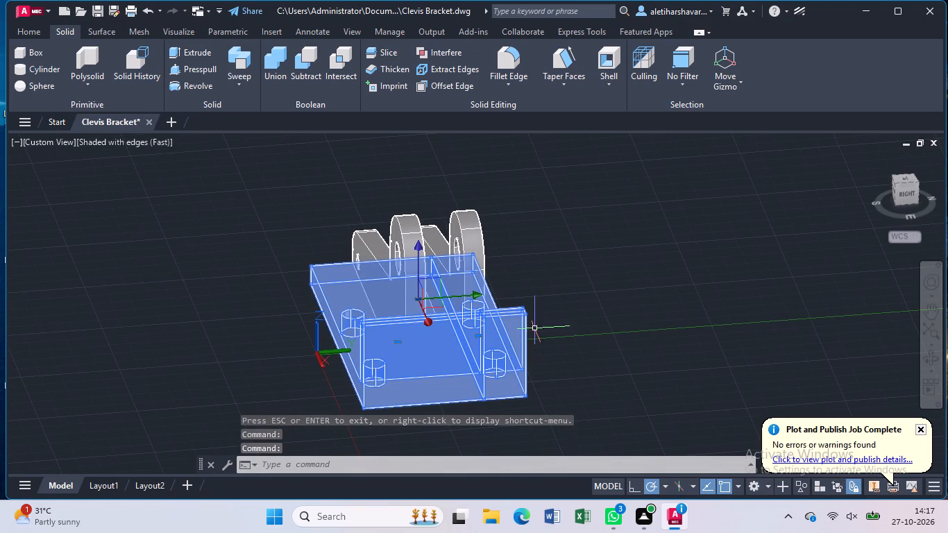
pyautogui.press('Escape')
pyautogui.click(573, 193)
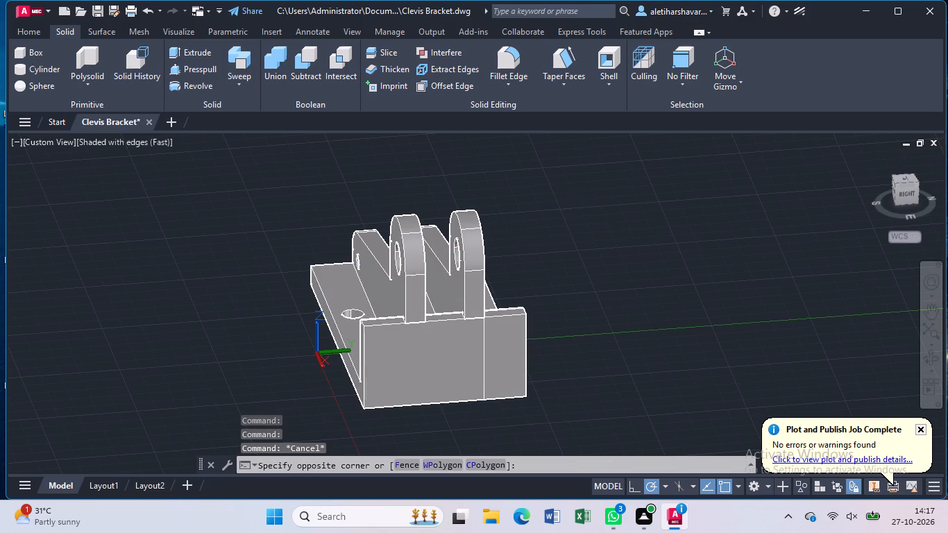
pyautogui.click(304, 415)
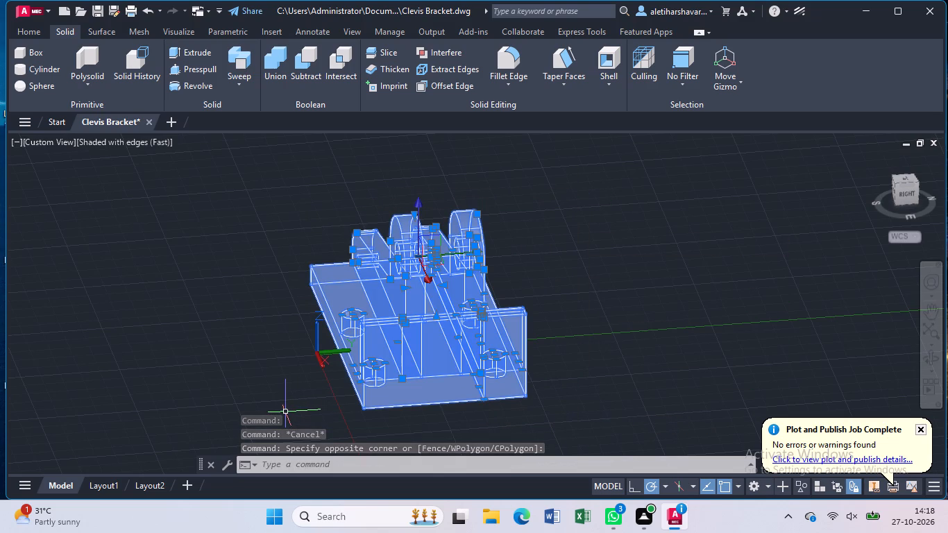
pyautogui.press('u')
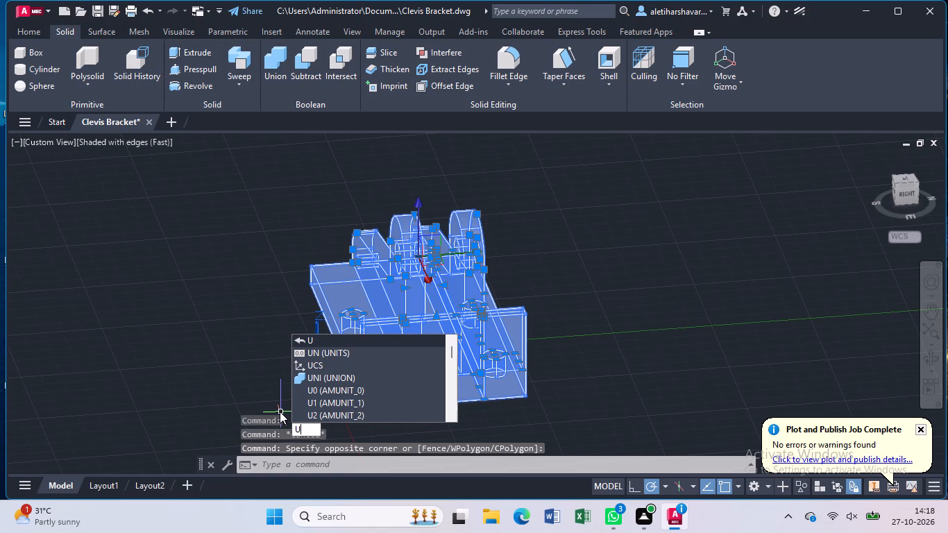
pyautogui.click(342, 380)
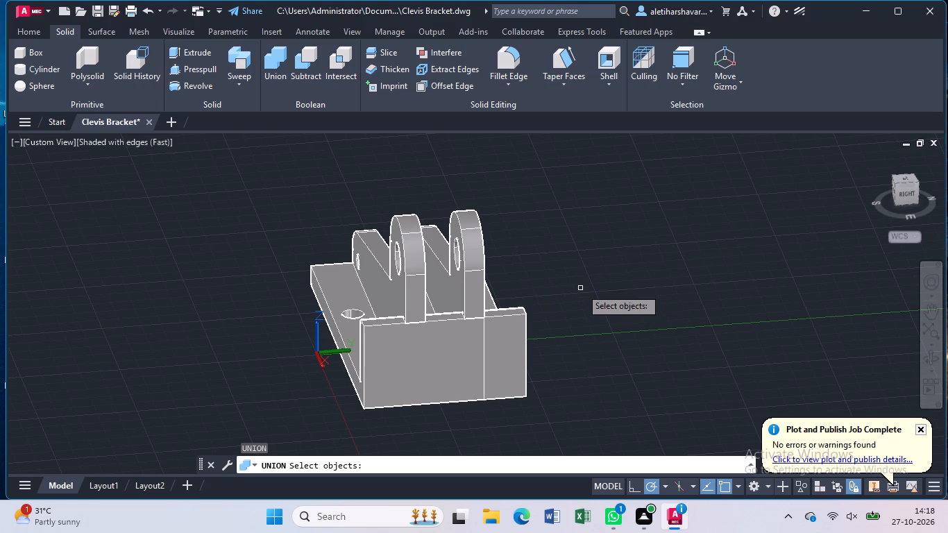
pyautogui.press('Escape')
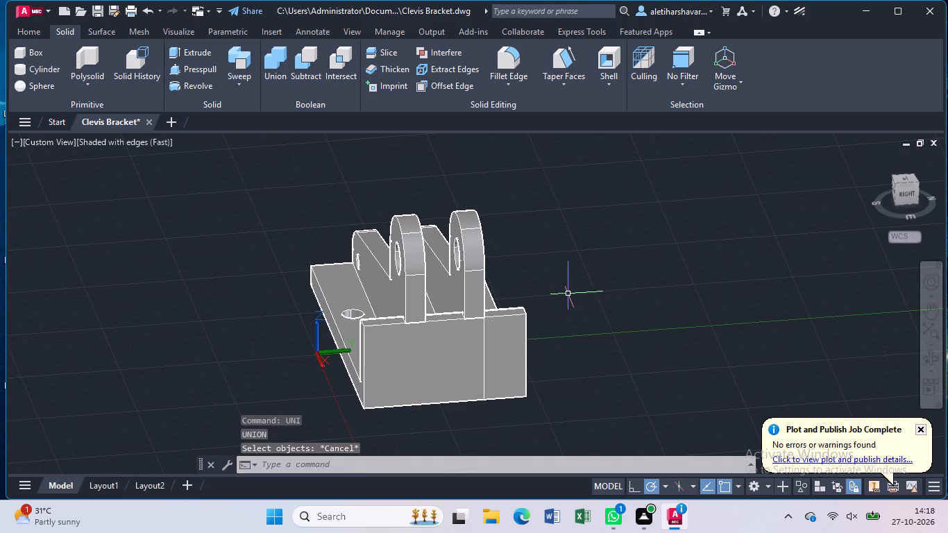
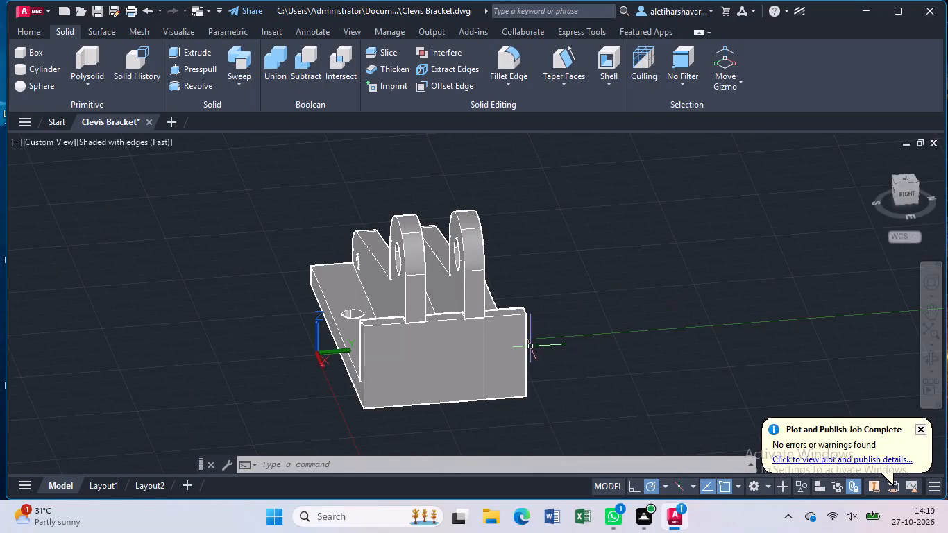
# Look at the bracket from the top, then show the whole bracket in SW Isometric view.
pyautogui.scroll(2, 530, 346)
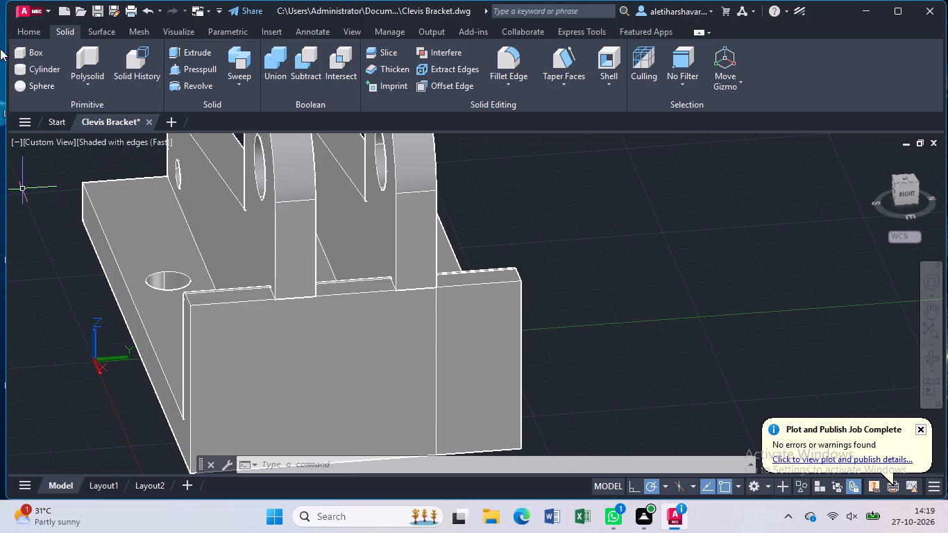
pyautogui.click(32, 27)
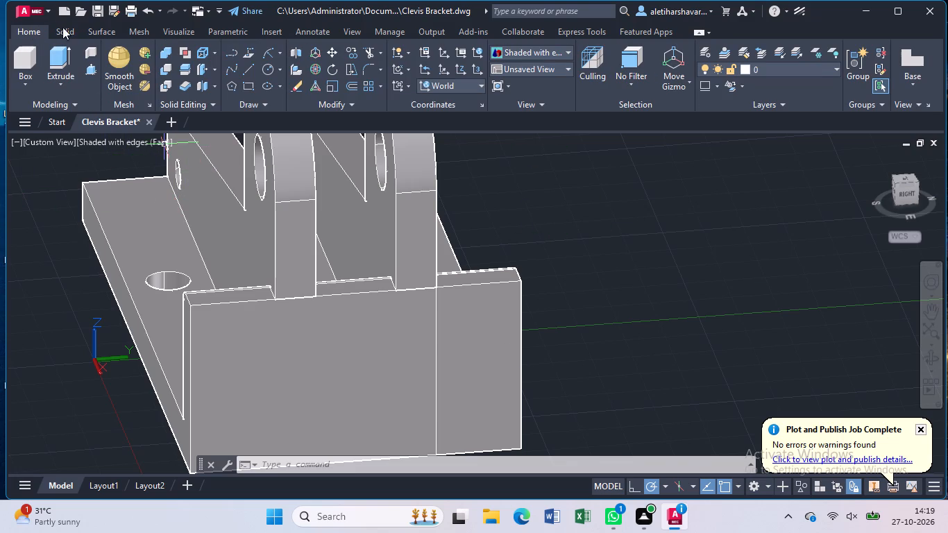
pyautogui.scroll(-2, 288, 224)
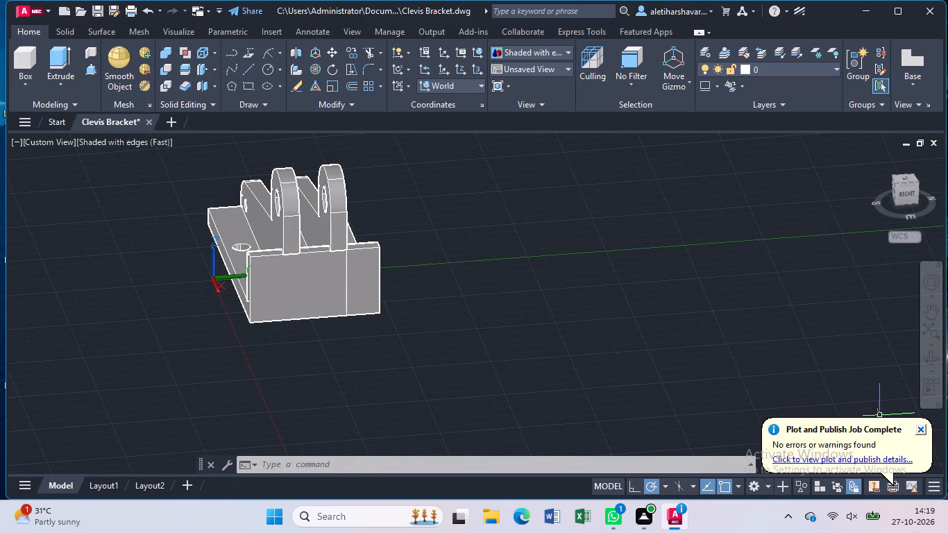
pyautogui.click(41, 141)
pyautogui.click(76, 183)
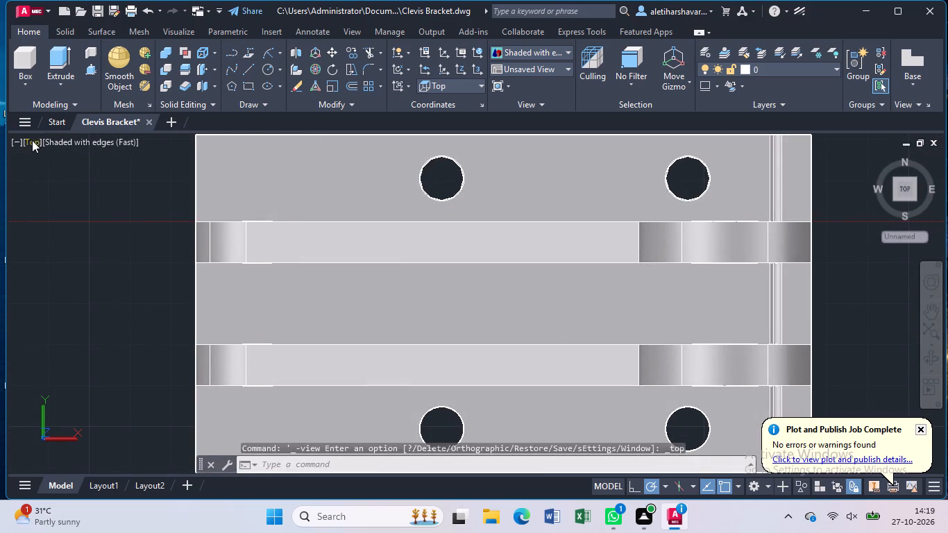
pyautogui.click(32, 140)
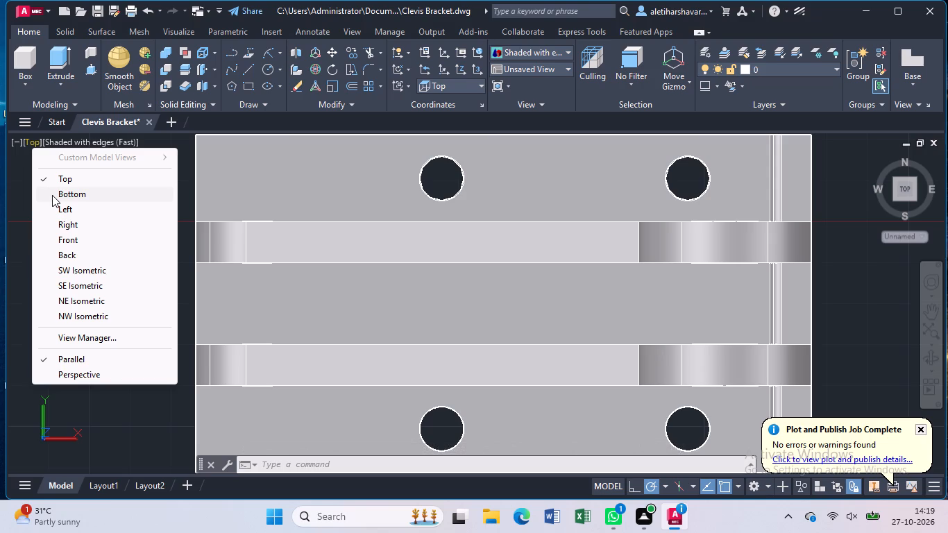
pyautogui.click(69, 273)
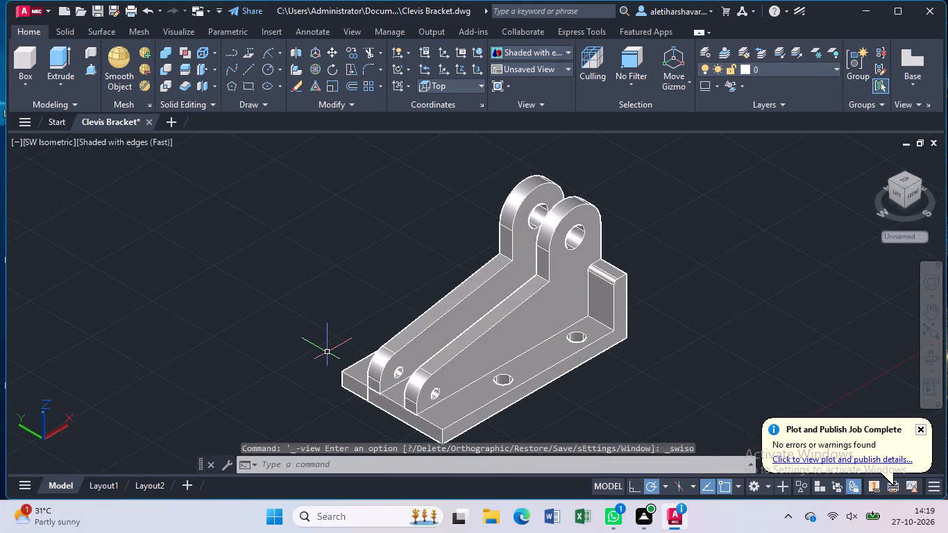
pyautogui.moveTo(325, 352); pyautogui.dragTo(311, 336)
pyautogui.moveTo(325, 352); pyautogui.dragTo(312, 337, button='middle')
pyautogui.middleClick(311, 336)
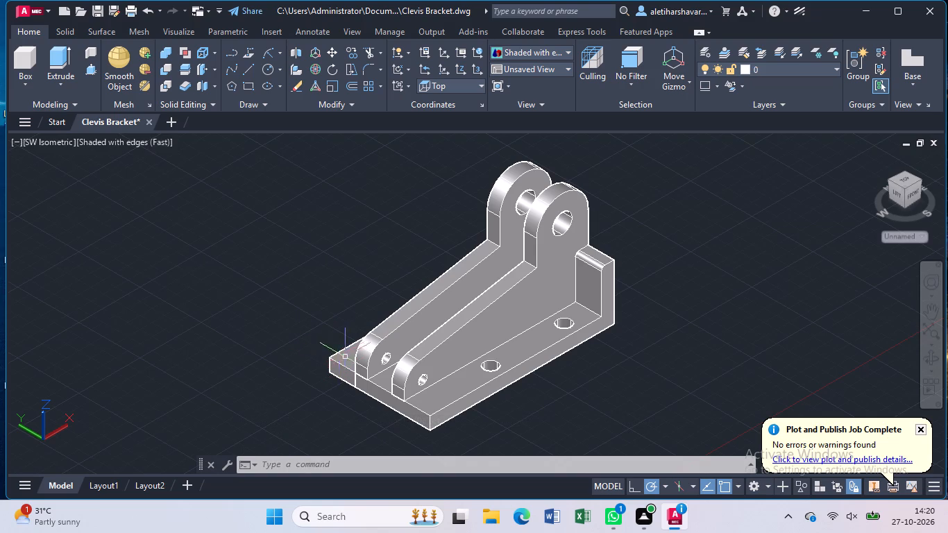
pyautogui.scroll(2, 347, 357)
pyautogui.scroll(-1, 344, 363)
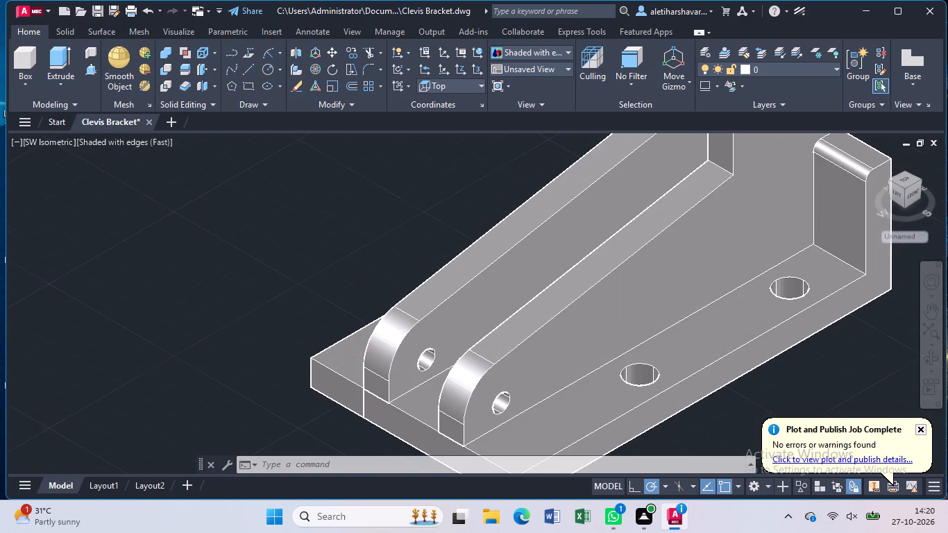
pyautogui.scroll(-1, 343, 364)
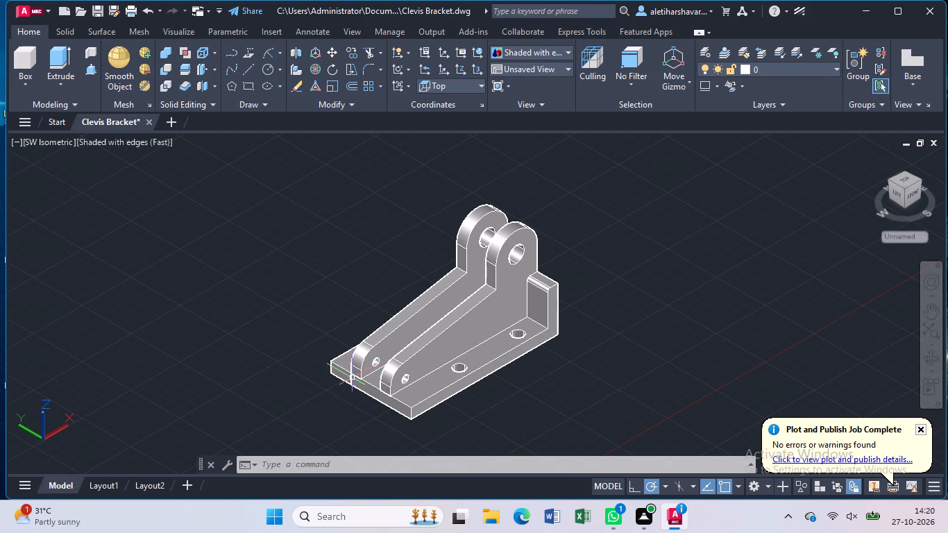
# Compare the bracket in the 2D Wireframe, Conceptual, Hidden and Shaded with edges visual styles.
pyautogui.click(99, 135)
pyautogui.click(115, 174)
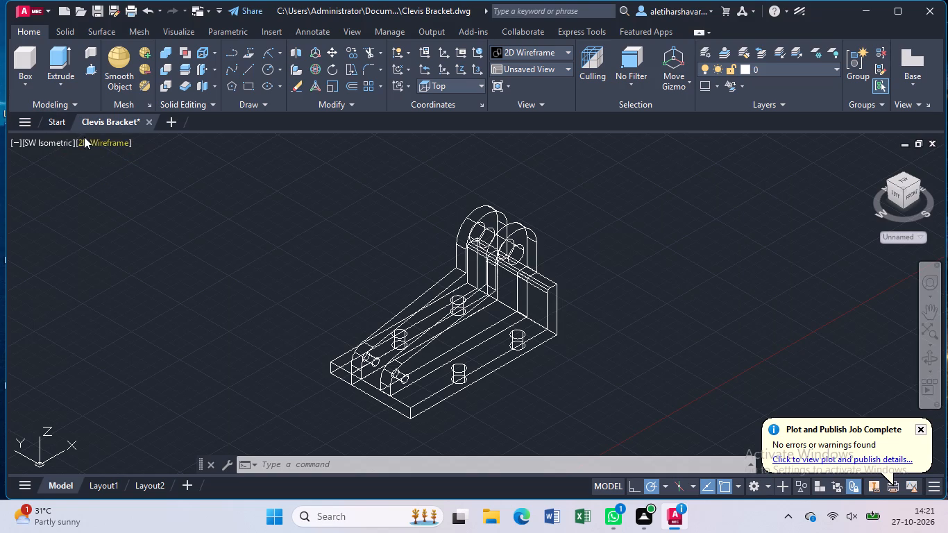
pyautogui.click(96, 138)
pyautogui.click(135, 194)
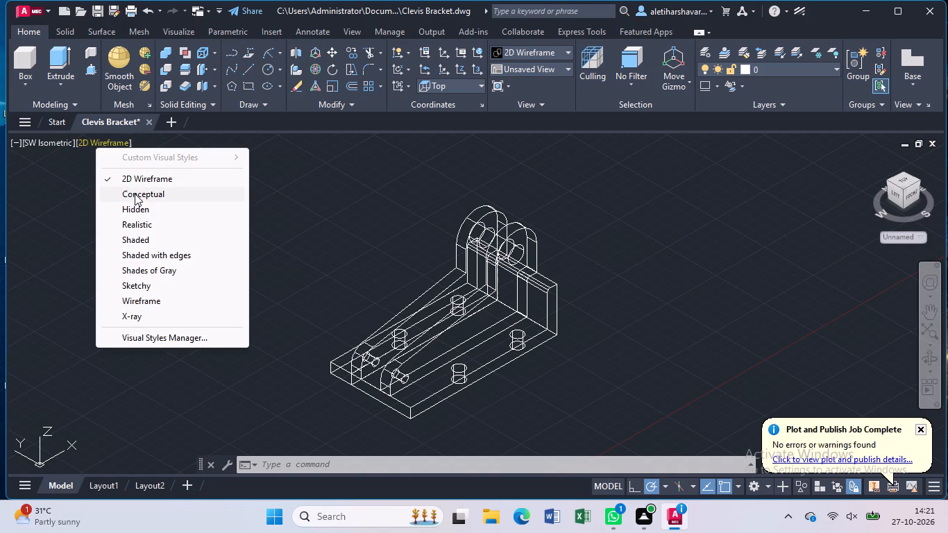
pyautogui.click(126, 144)
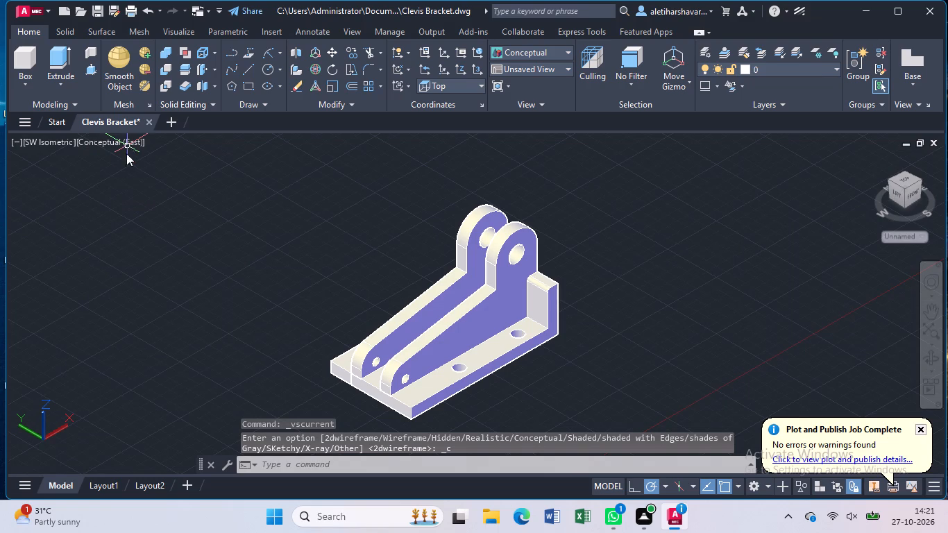
pyautogui.click(108, 137)
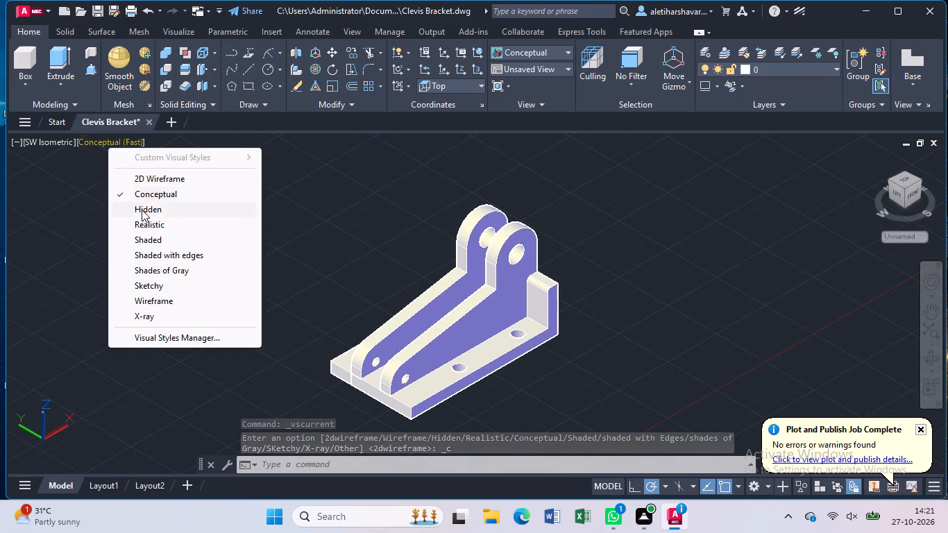
pyautogui.click(146, 214)
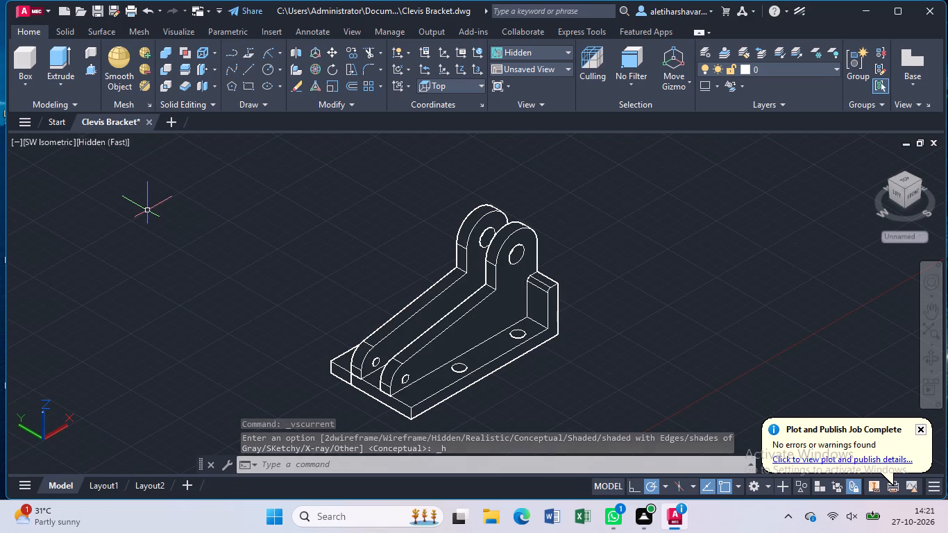
pyautogui.click(101, 147)
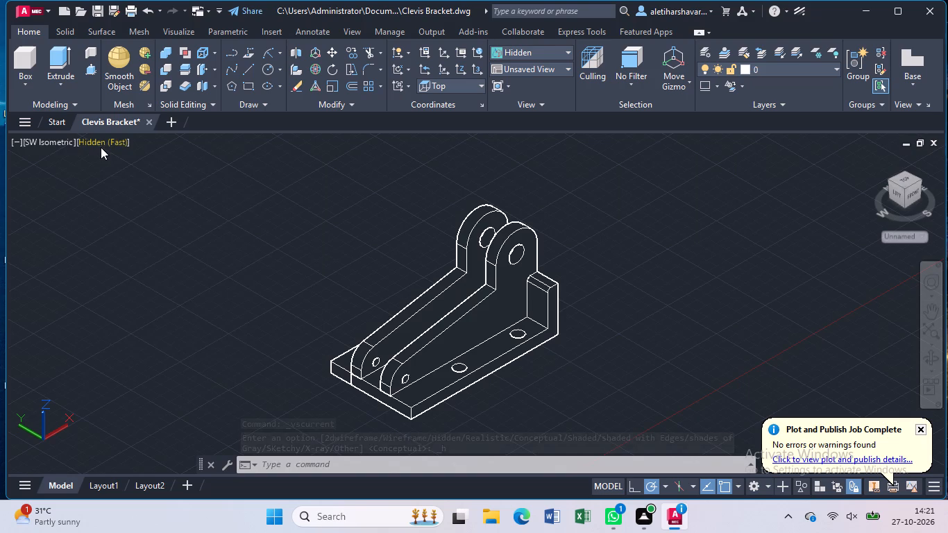
pyautogui.click(169, 260)
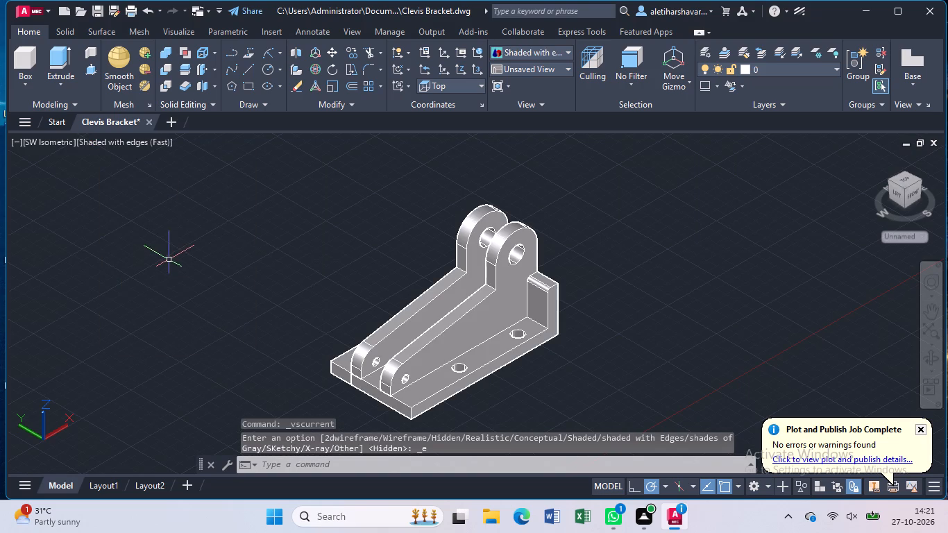
# Apply the Shades of Gray visual style to the bracket view and save the drawing.
pyautogui.click(87, 143)
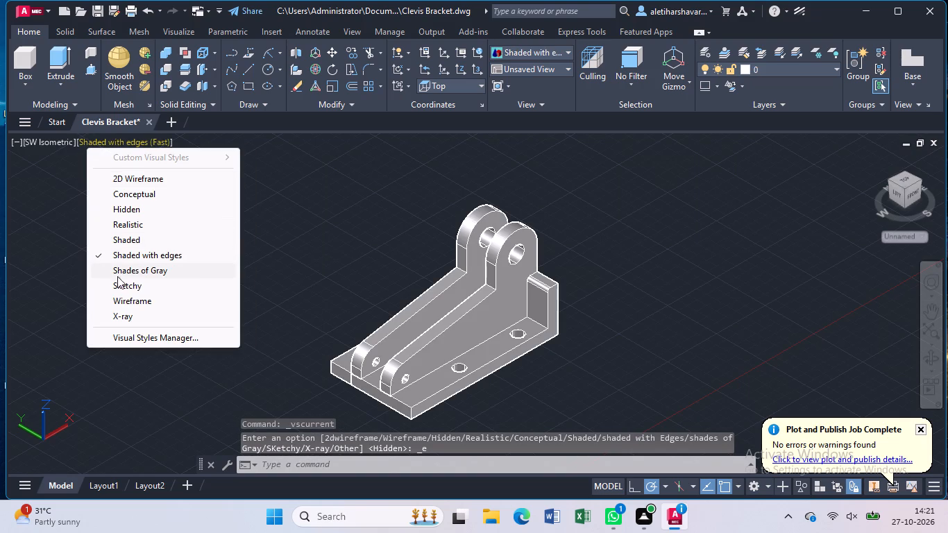
pyautogui.click(127, 270)
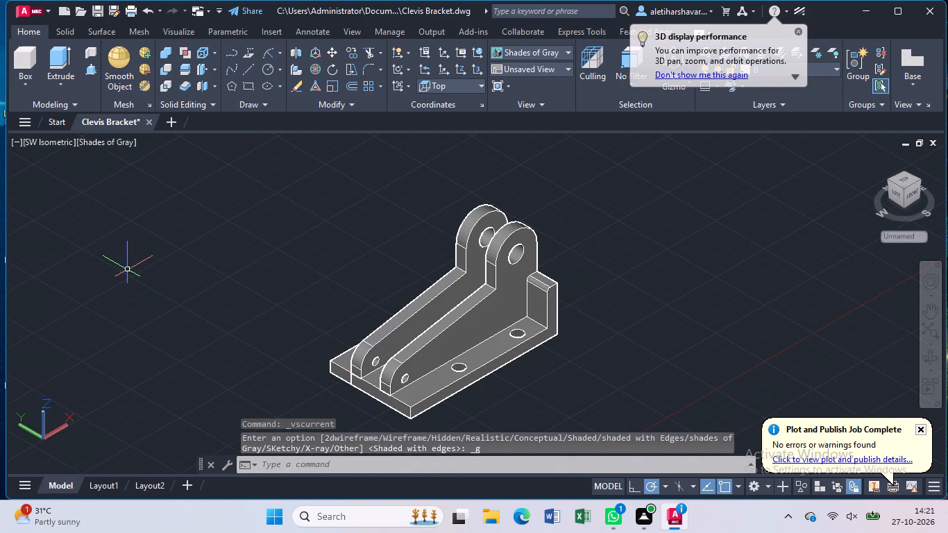
pyautogui.hotkey('ctrl', 's')
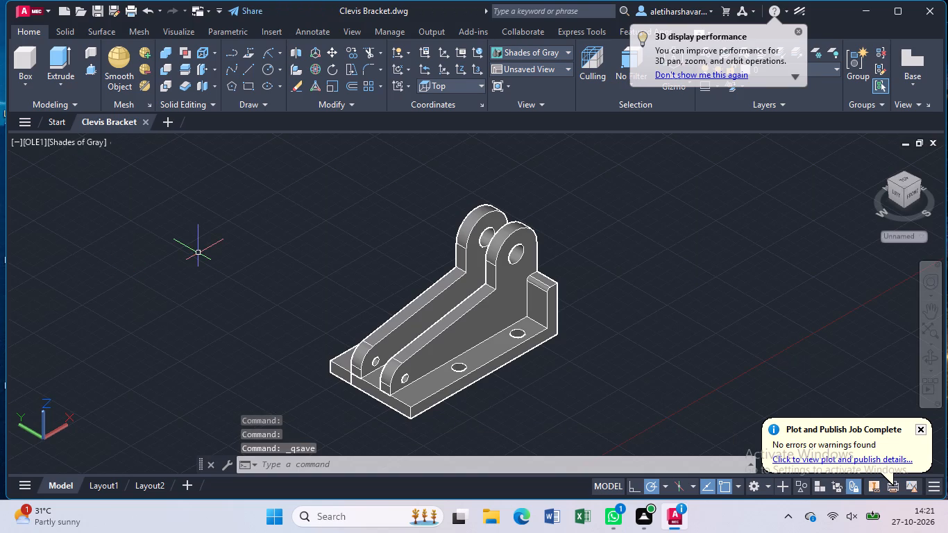
# Set up a centred landscape plot with the DWG To PDF.pc3 plotter on ISO A4 (297.00 x 210.00 MM) paper.
pyautogui.write('plo')
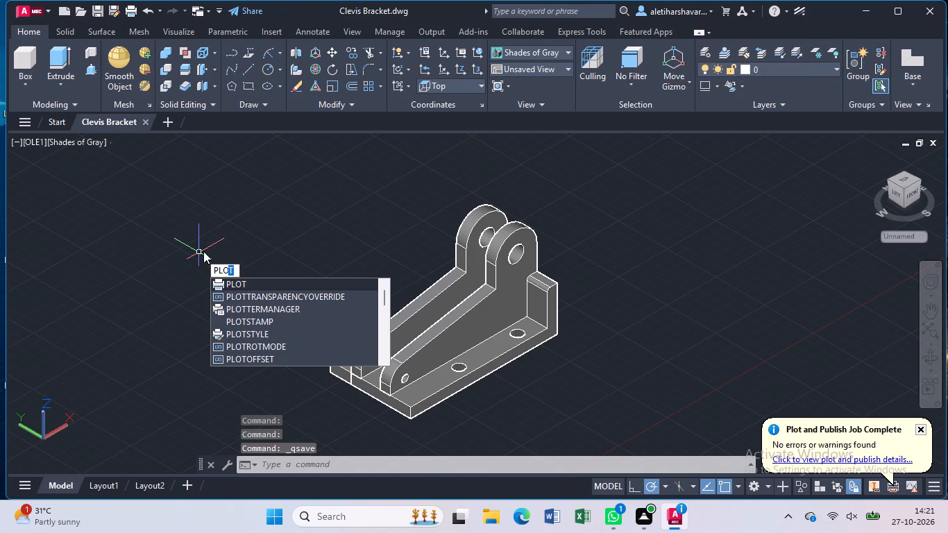
pyautogui.click(255, 280)
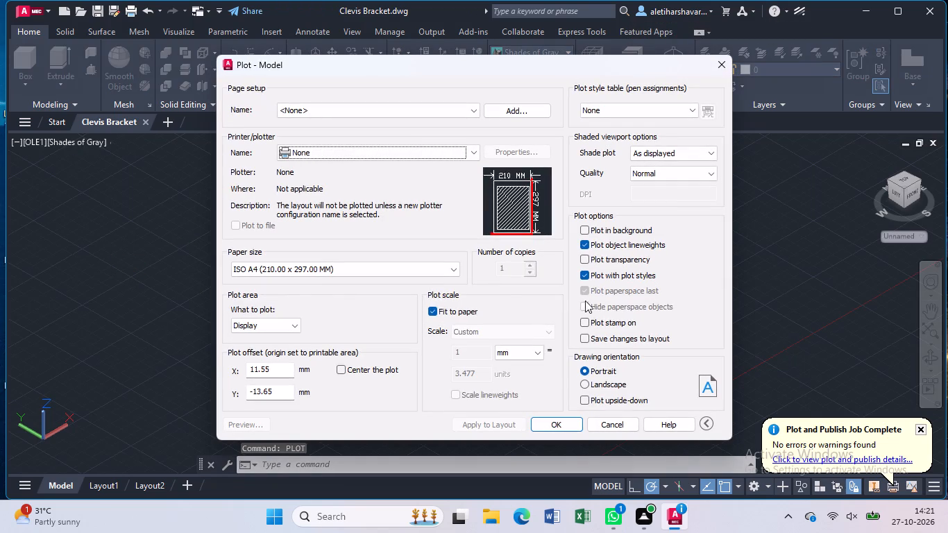
pyautogui.click(582, 385)
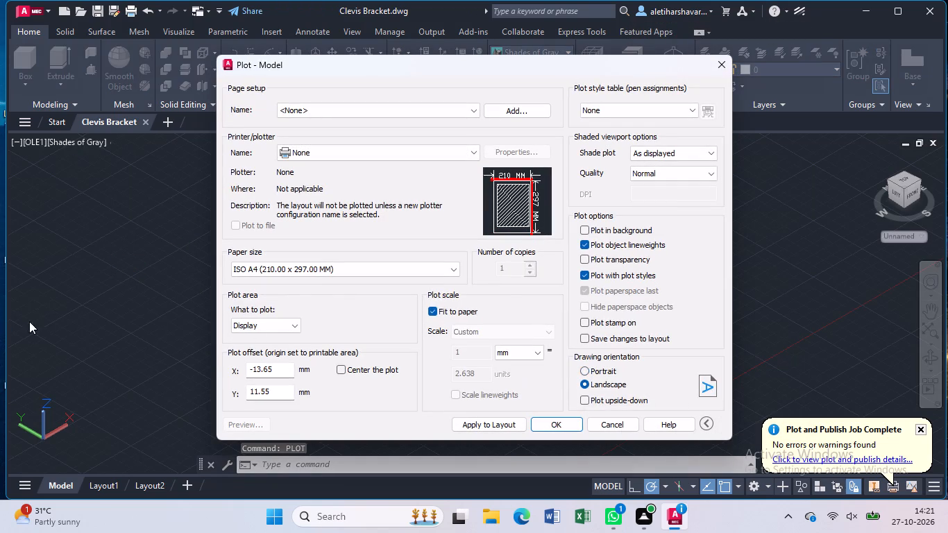
pyautogui.click(340, 373)
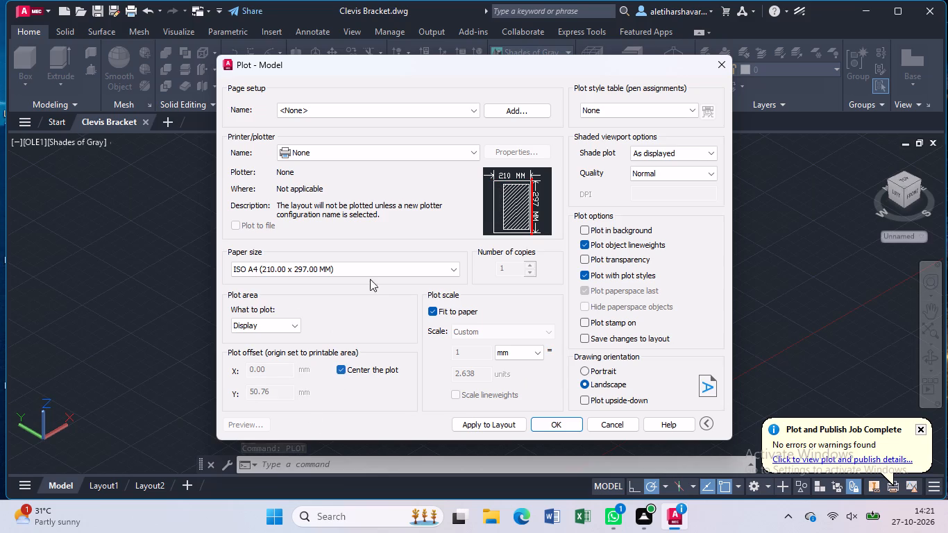
pyautogui.click(474, 149)
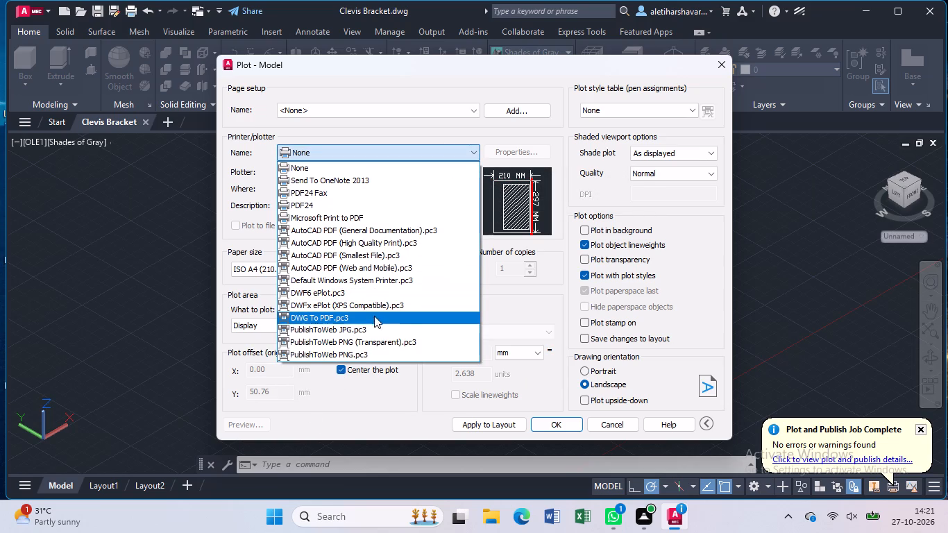
pyautogui.click(374, 323)
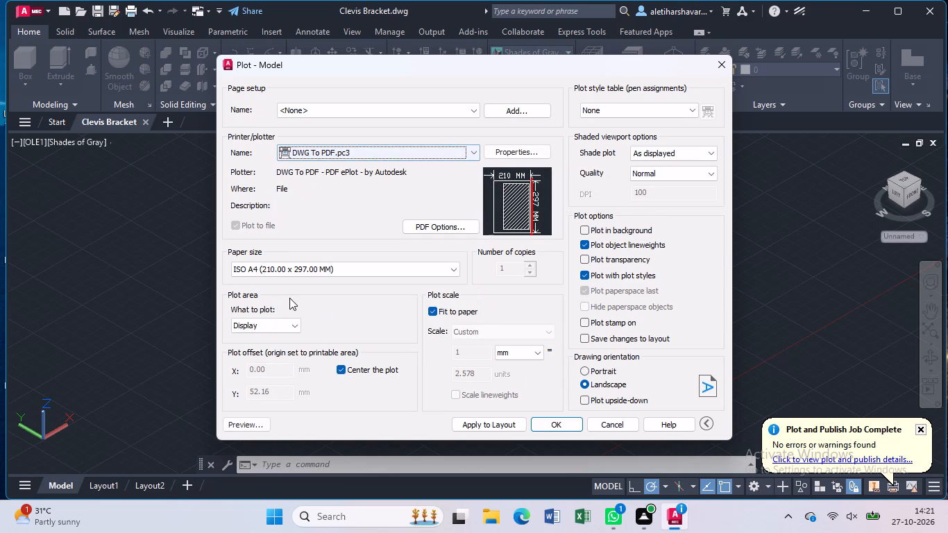
pyautogui.click(450, 266)
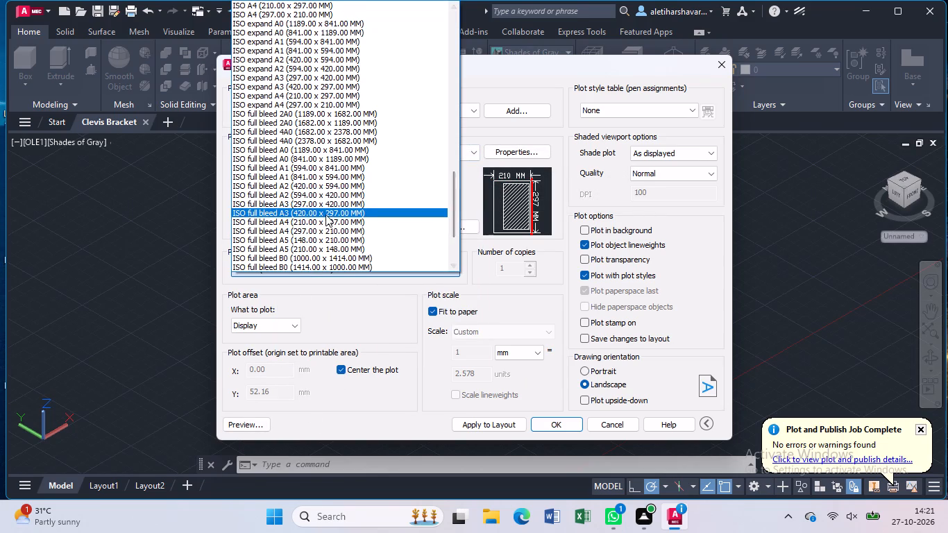
pyautogui.click(262, 10)
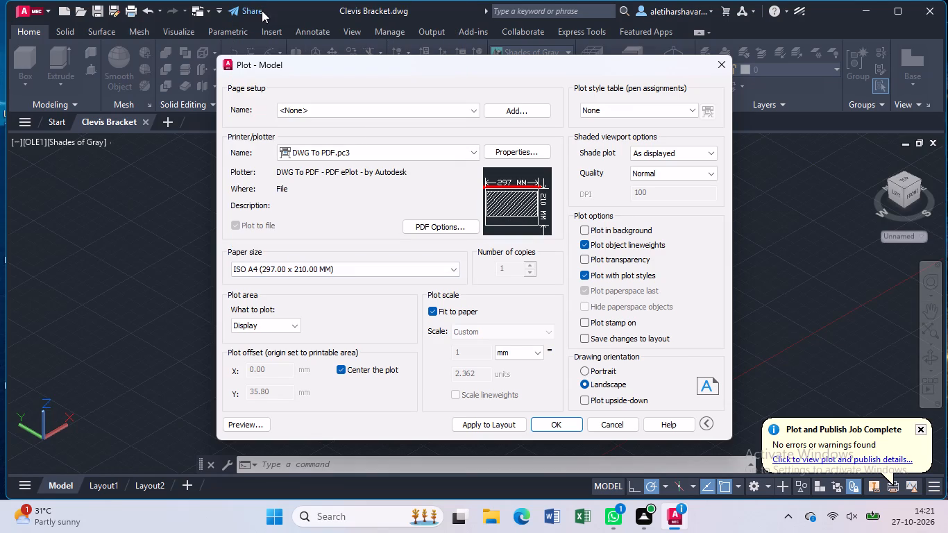
# Plot a window around the whole bracket to Clevis Bracket-Model.pdf in Documents and close the opened PDF.
pyautogui.click(296, 325)
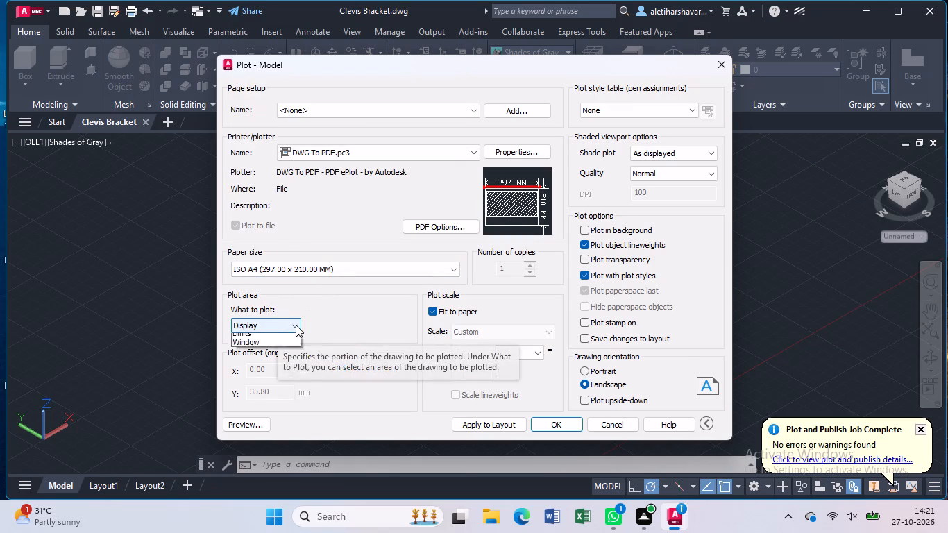
pyautogui.click(263, 366)
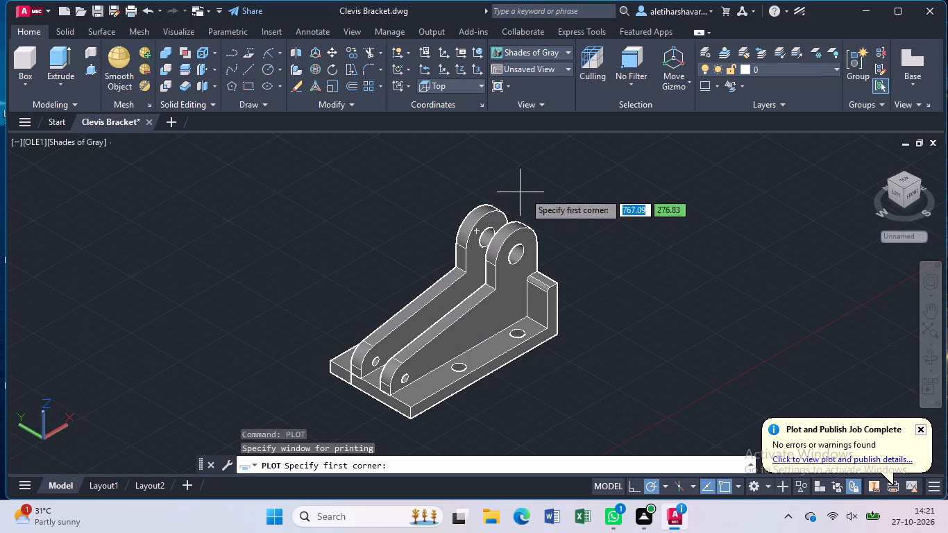
pyautogui.click(275, 187)
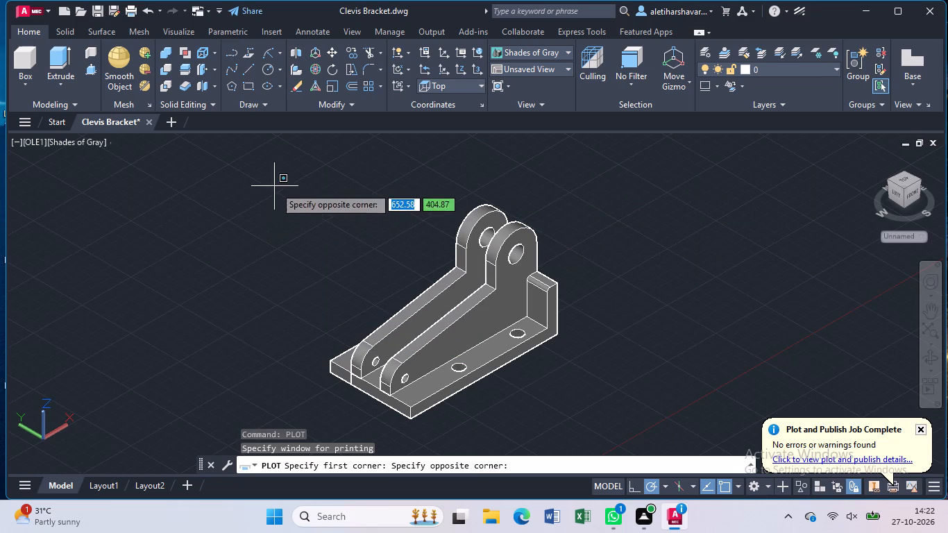
pyautogui.click(629, 429)
pyautogui.click(559, 419)
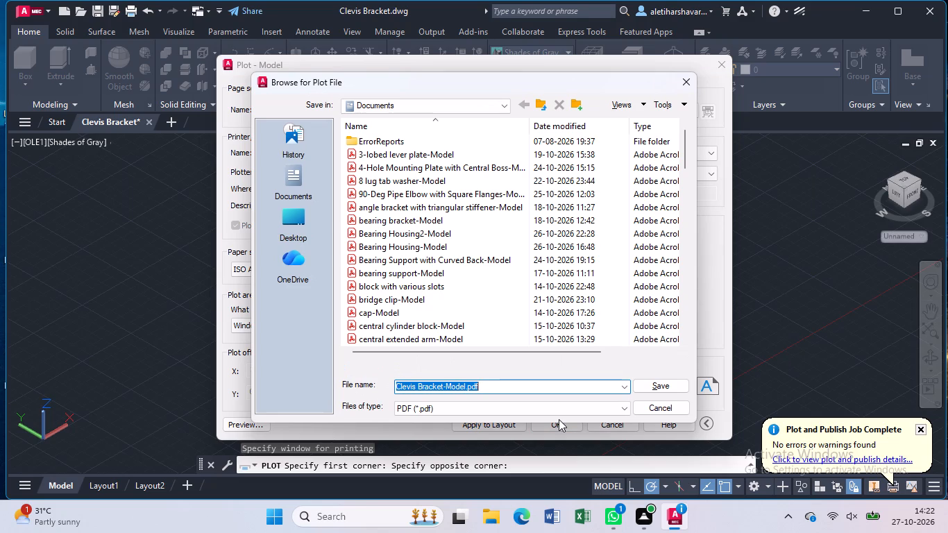
pyautogui.click(663, 384)
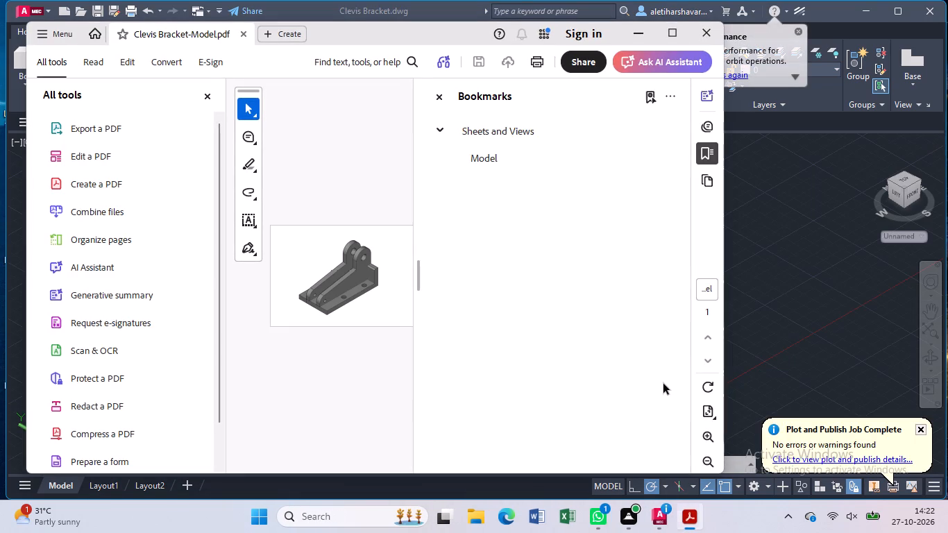
pyautogui.click(702, 26)
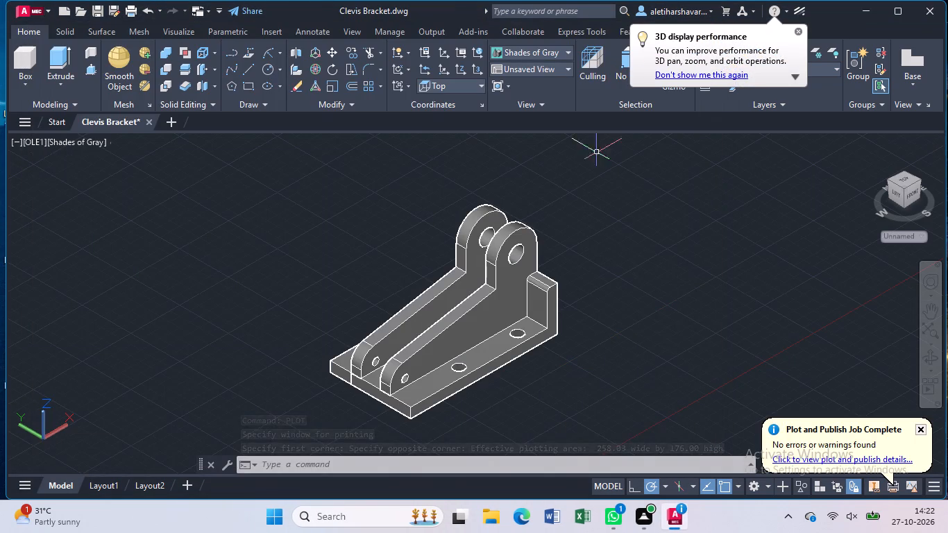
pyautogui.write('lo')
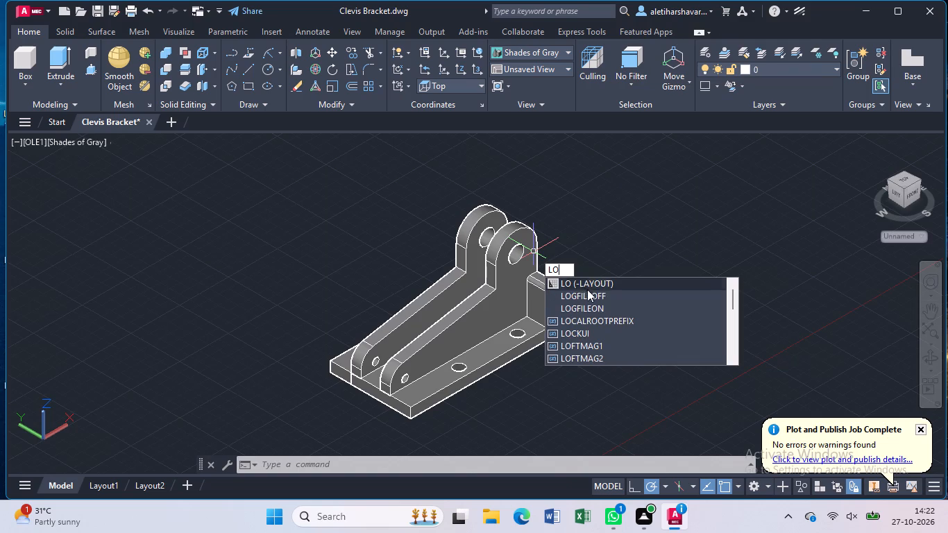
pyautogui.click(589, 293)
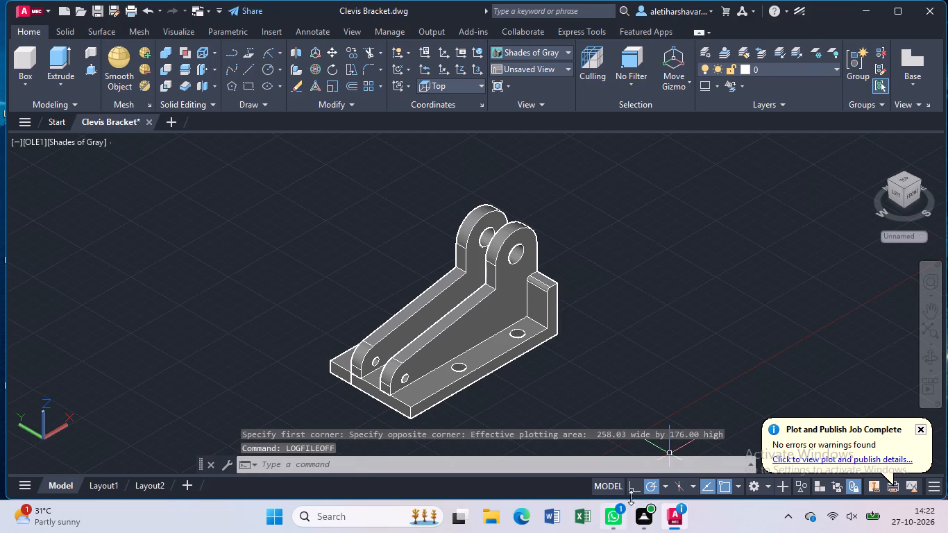